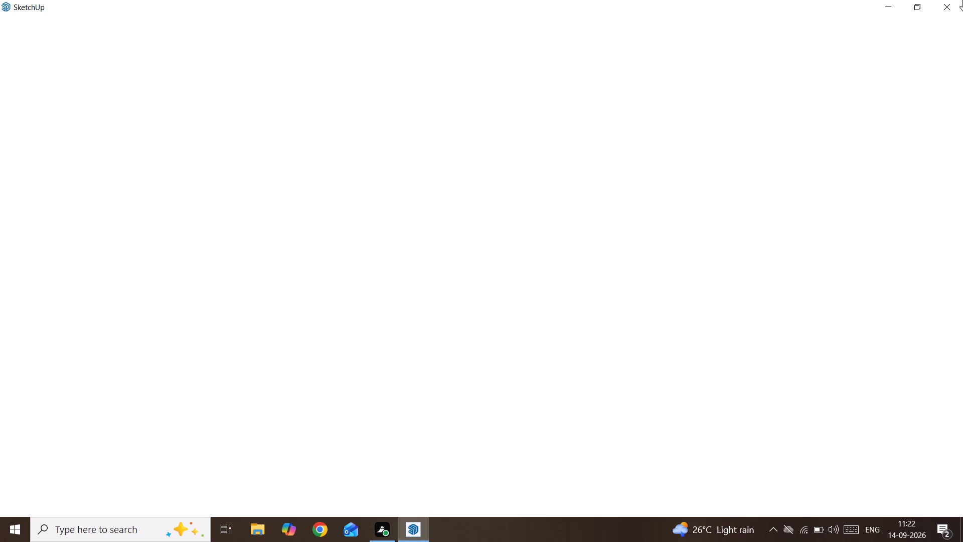
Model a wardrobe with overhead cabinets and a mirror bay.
Force the unresponsive SketchUp window to close instead of waiting for it to respond.
click(949, 11)
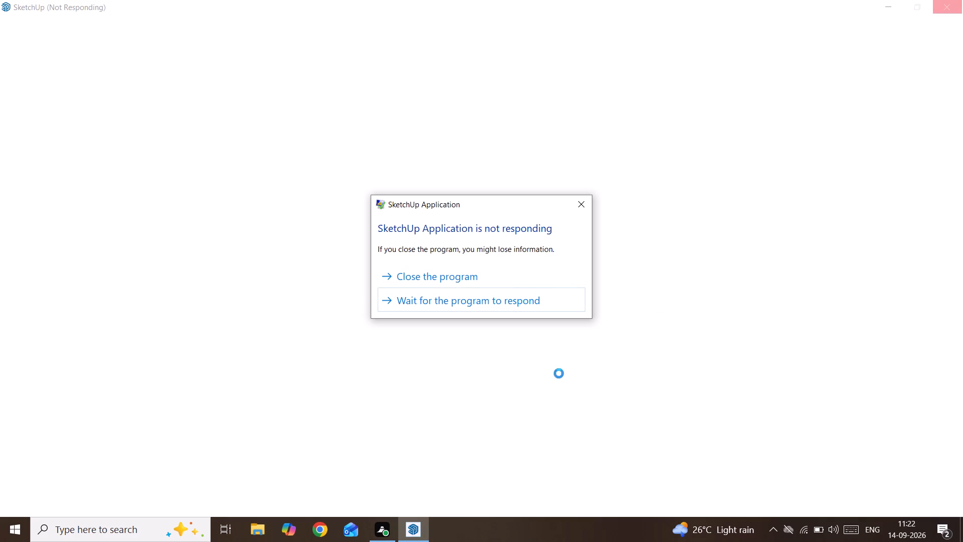
click(521, 279)
click(453, 278)
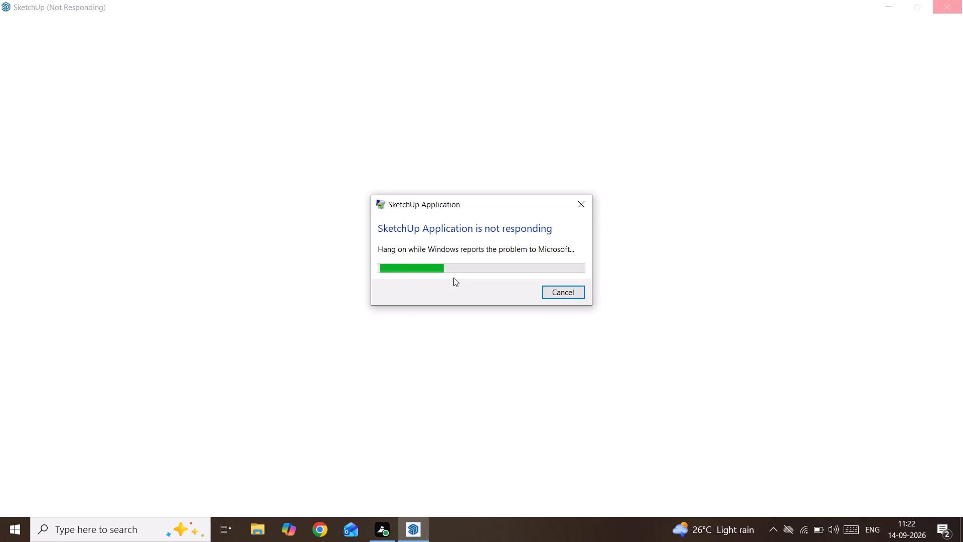
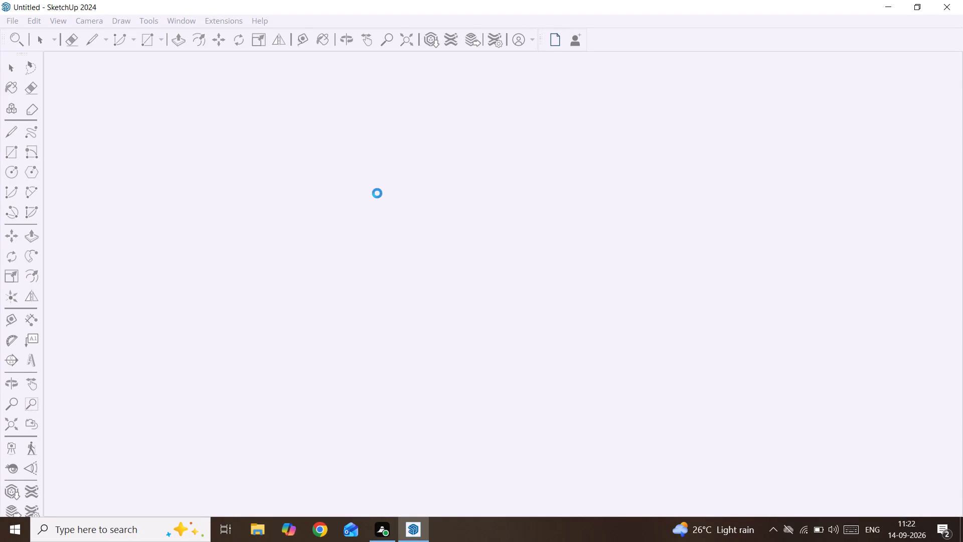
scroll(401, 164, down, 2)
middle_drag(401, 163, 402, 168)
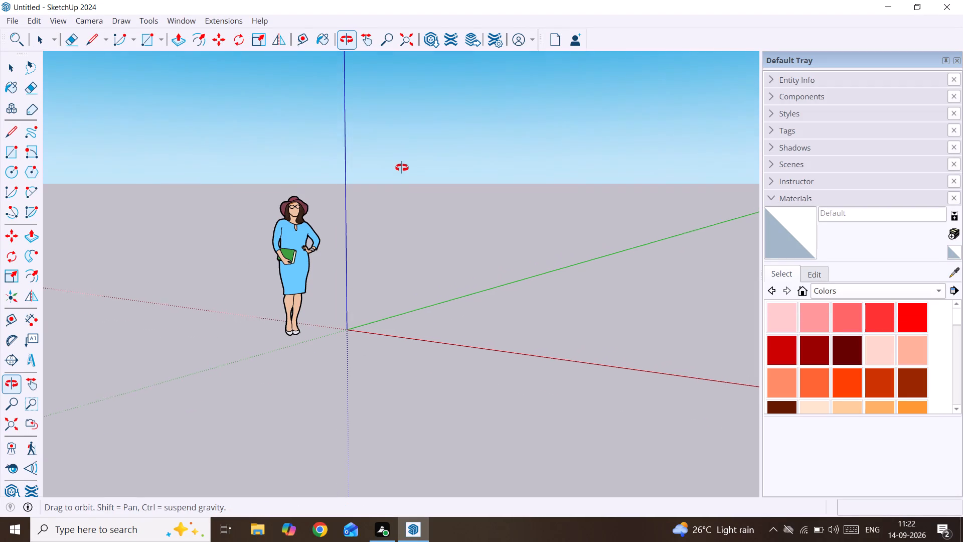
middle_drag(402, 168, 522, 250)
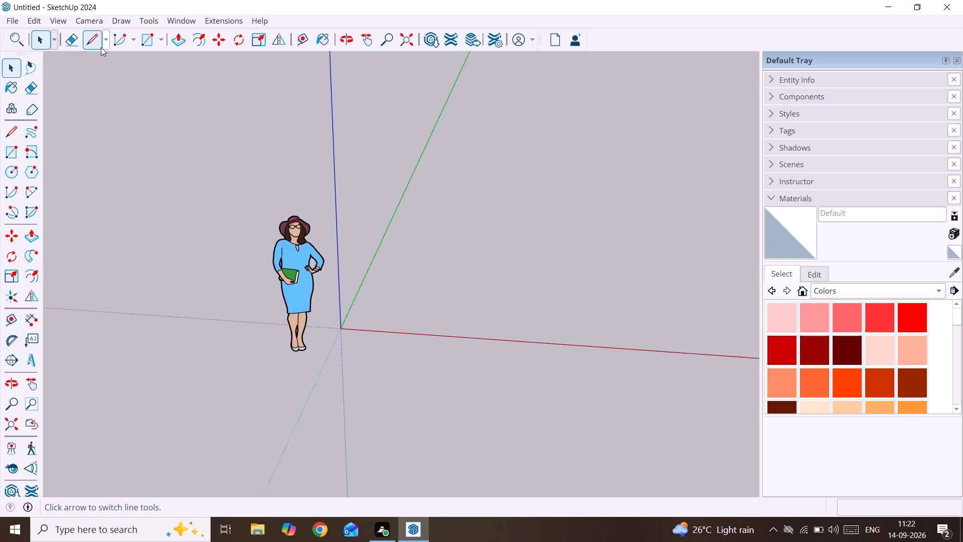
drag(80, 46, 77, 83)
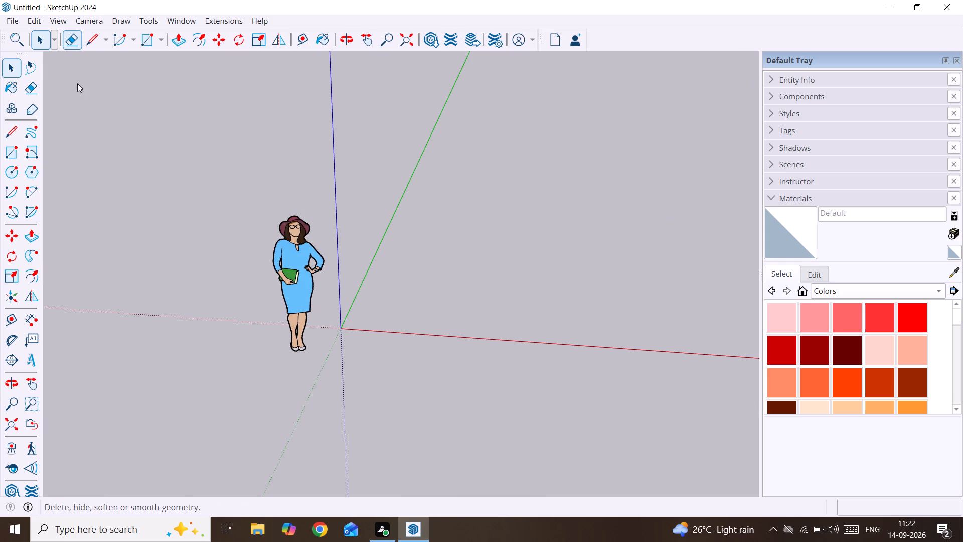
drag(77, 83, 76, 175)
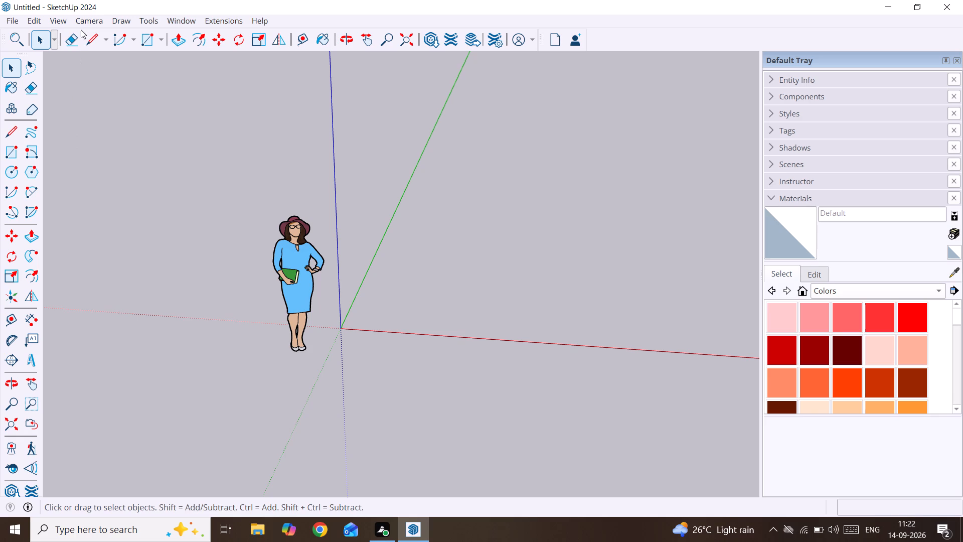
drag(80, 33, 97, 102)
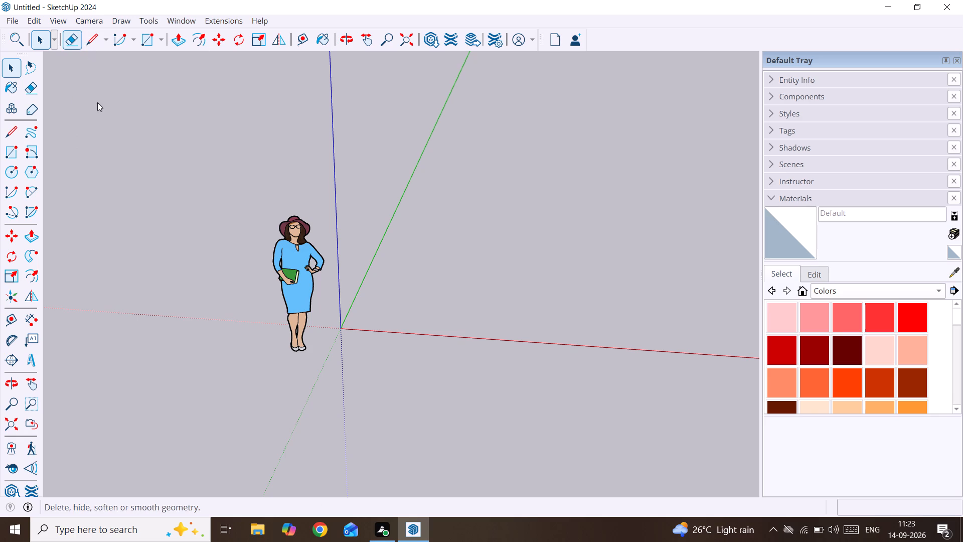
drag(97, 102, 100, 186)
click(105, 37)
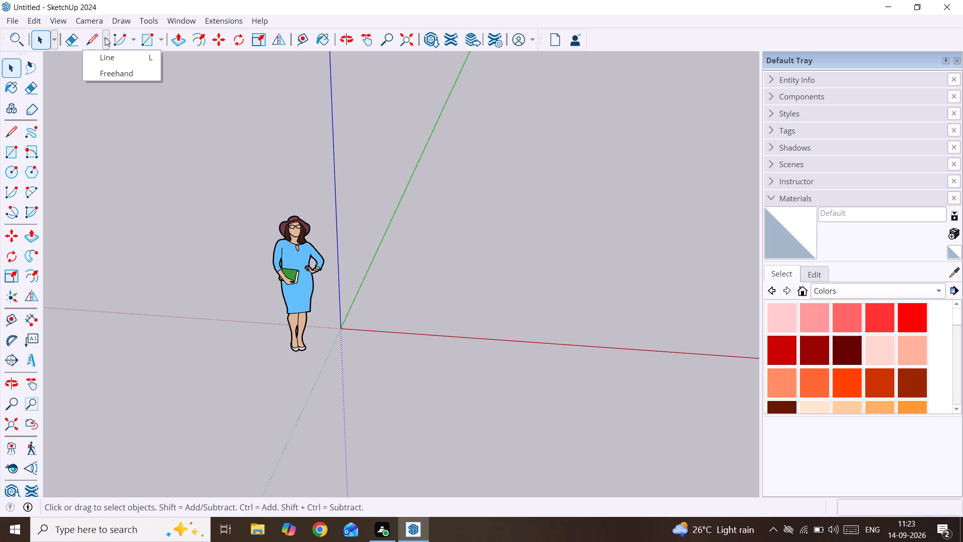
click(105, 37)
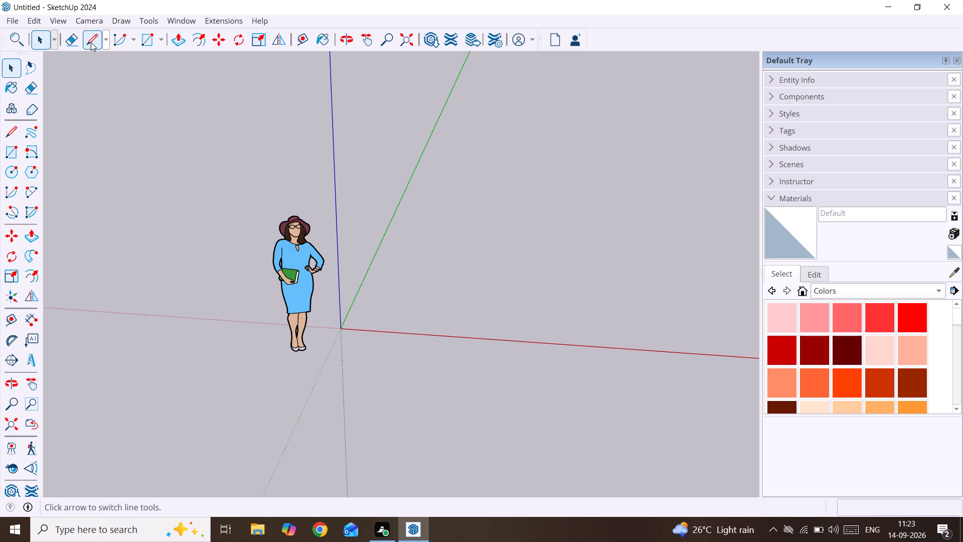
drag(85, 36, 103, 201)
Draw a vertical 10' by 10' rectangle facing the green axis, beside the standing figure.
scroll(362, 163, up, 2)
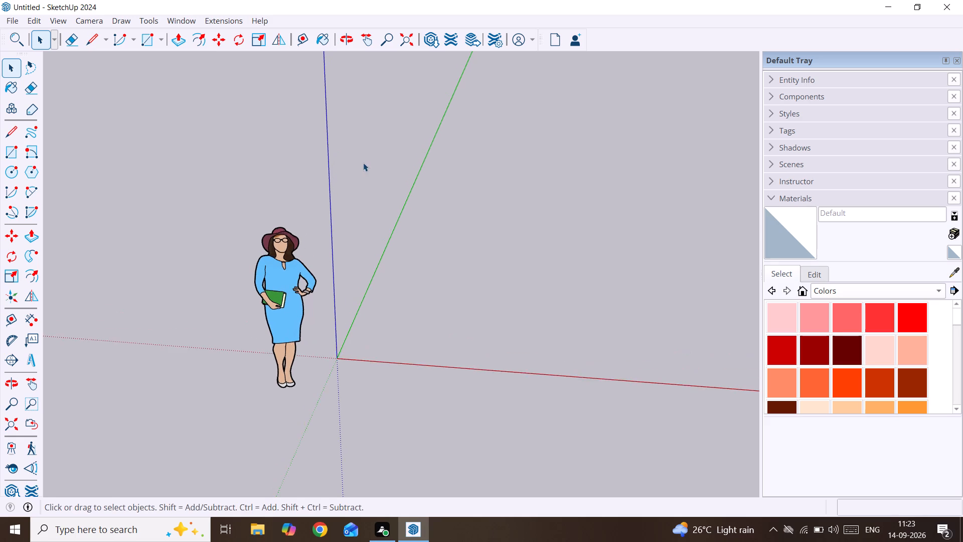
middle_drag(363, 163, 411, 218)
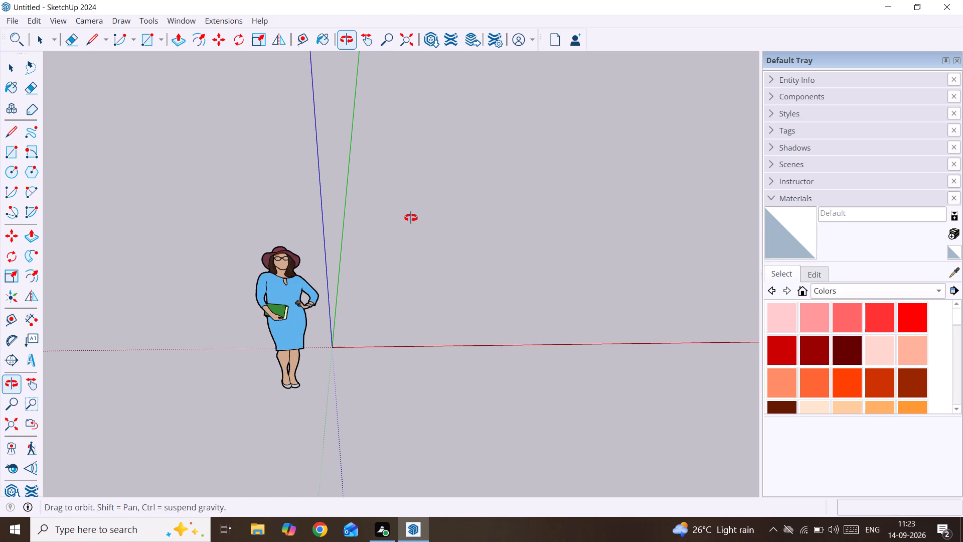
middle_drag(411, 218, 371, 128)
key(r)
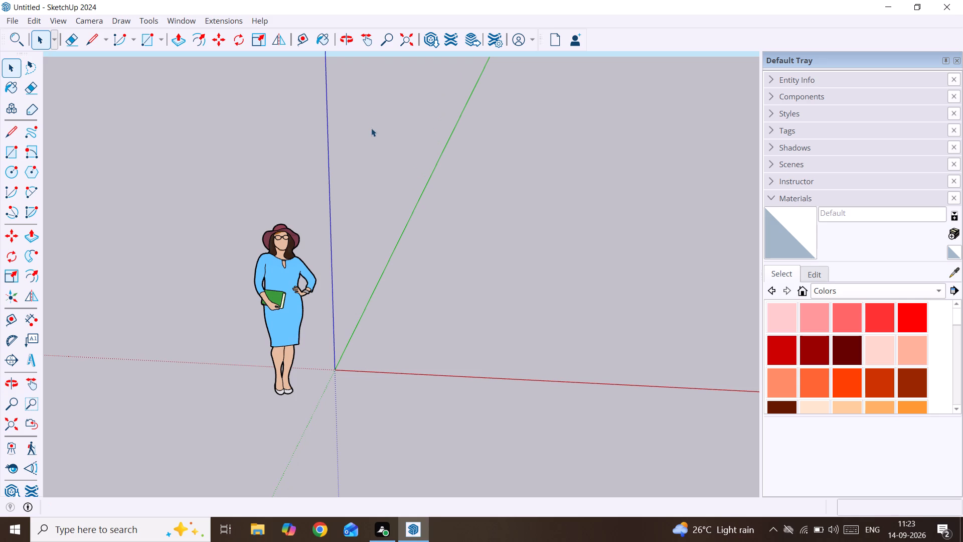
key(Left)
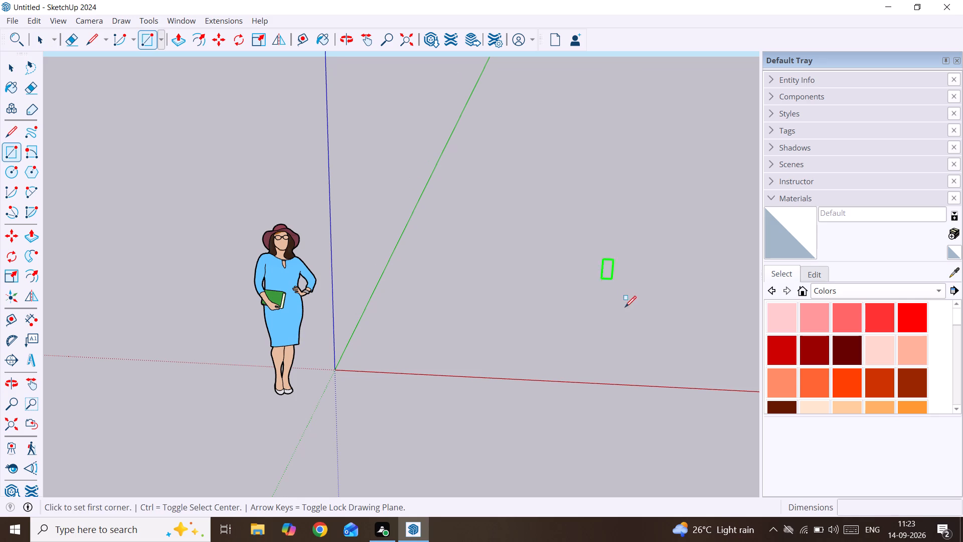
click(472, 331)
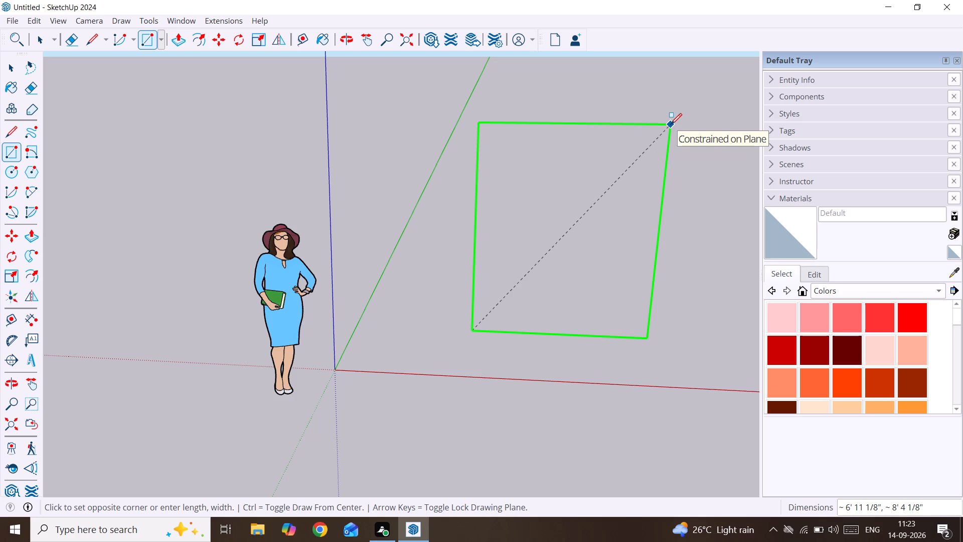
text(10)
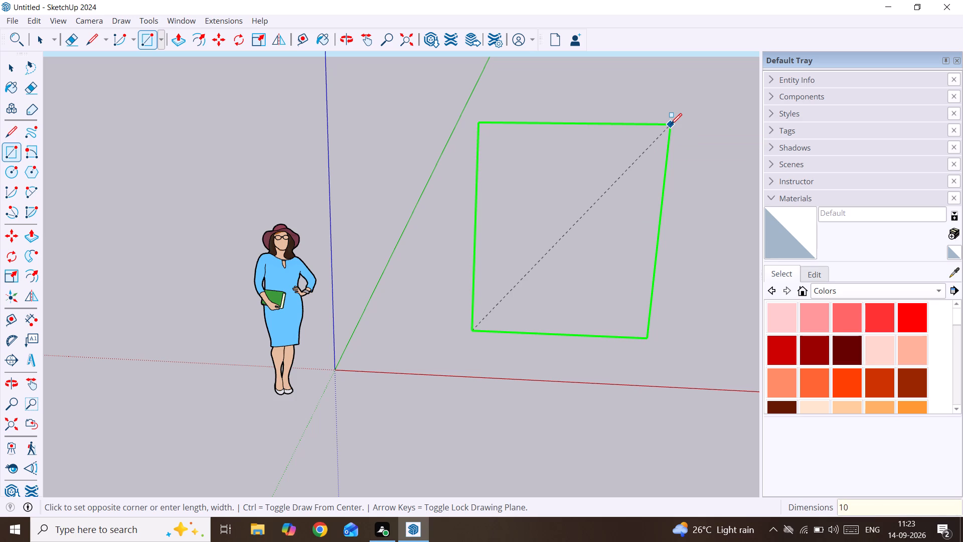
key(semicolon)
key(BackSpace)
key(apostrophe)
text(,10')
key(Return)
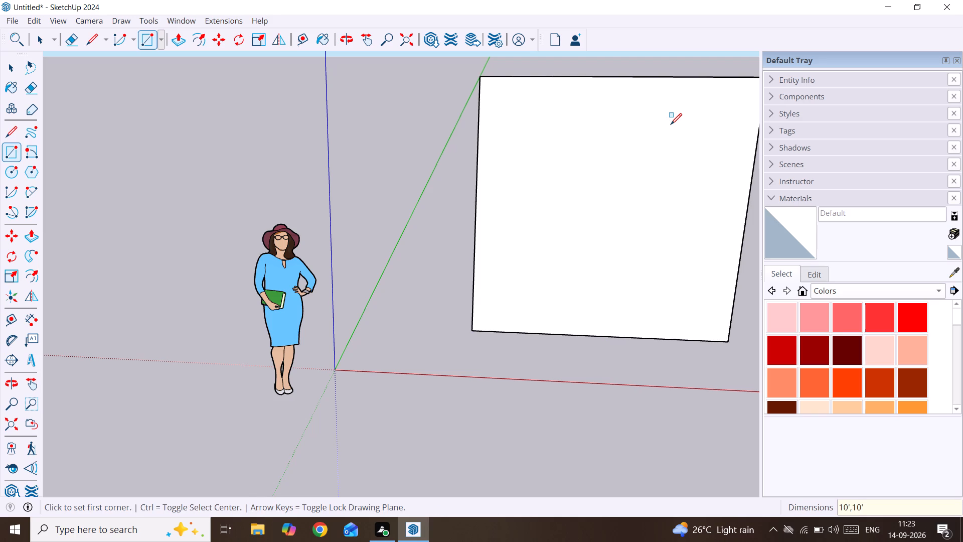
Push/Pull the square face by 9" to make a thick wall panel.
key(p)
click(671, 124)
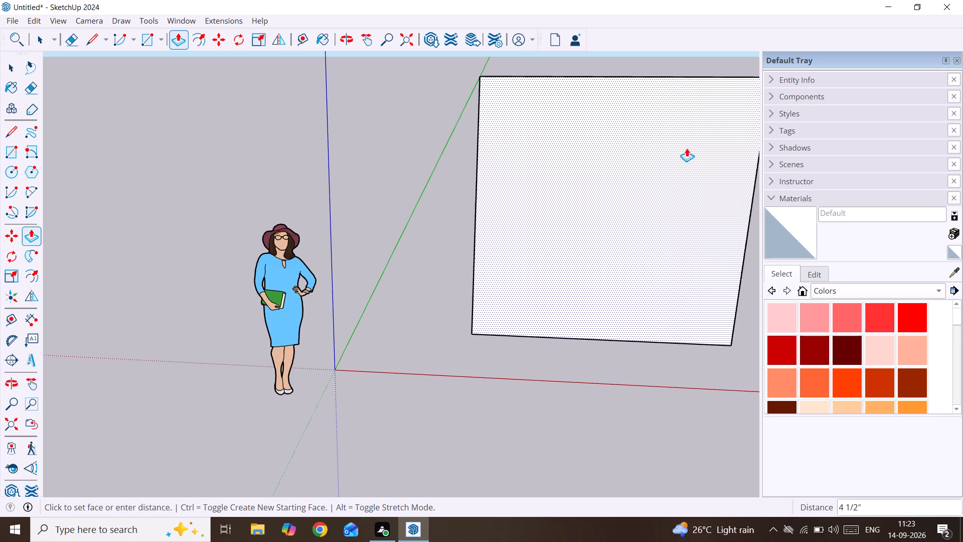
text(9")
key(Return)
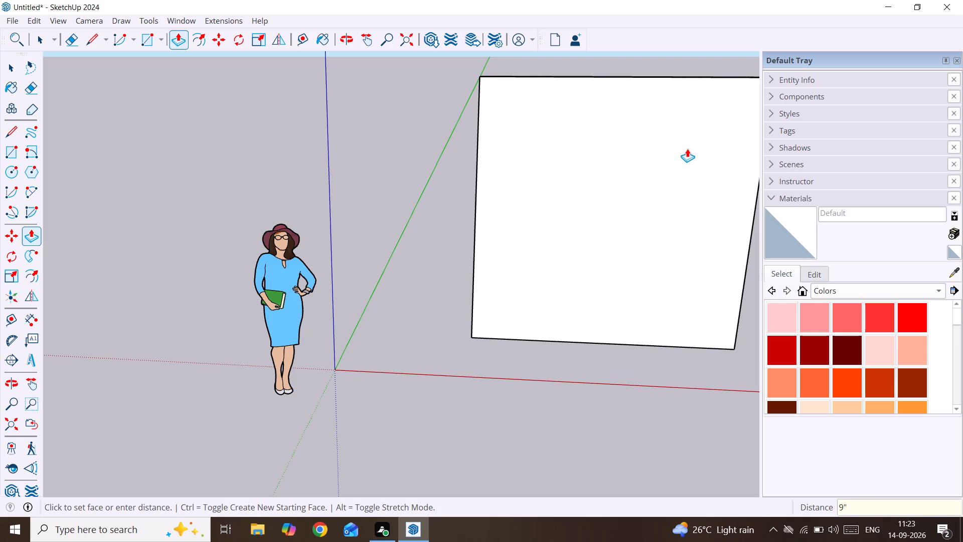
Select all connected faces and edges of the wall panel and make them a group.
scroll(648, 164, down, 1)
scroll(590, 176, down, 2)
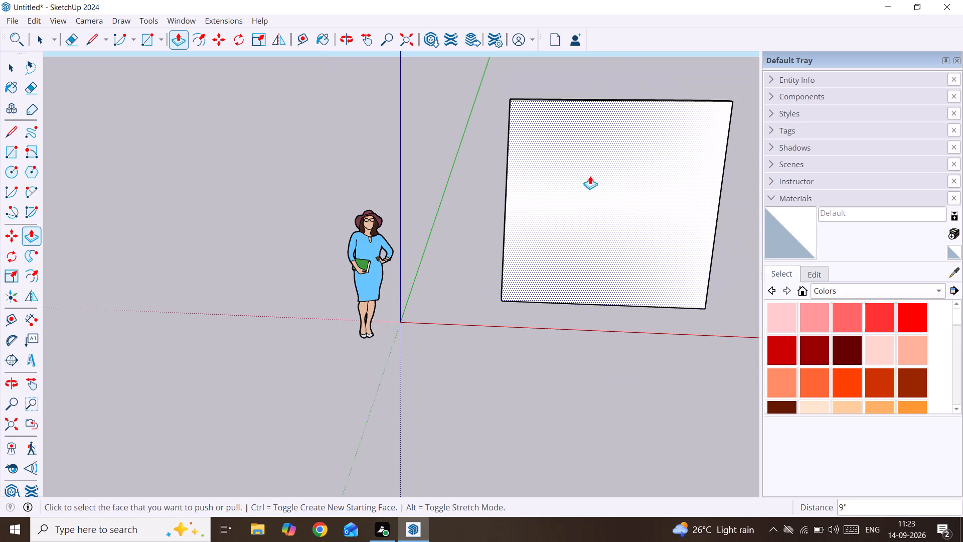
shift+middle_drag(585, 173, 518, 171)
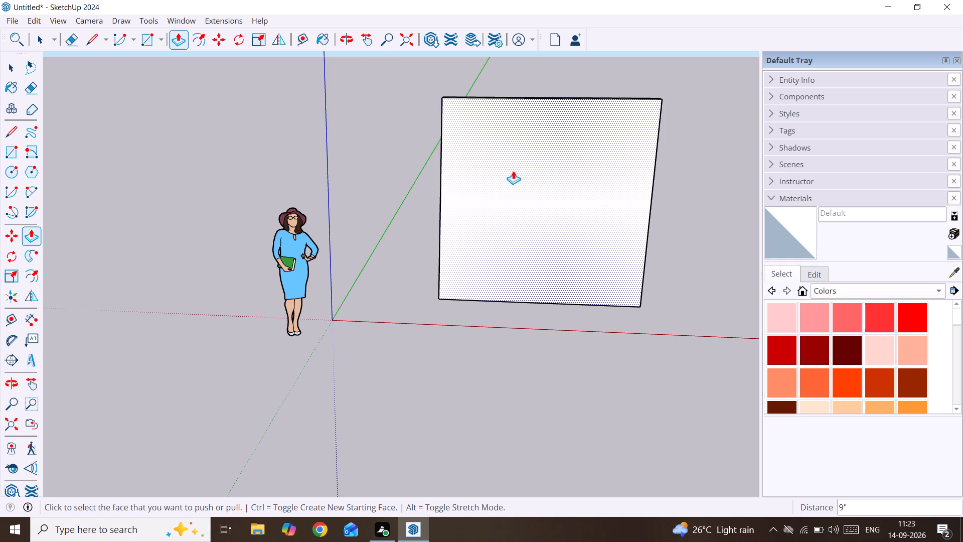
key(space)
drag(693, 60, 435, 408)
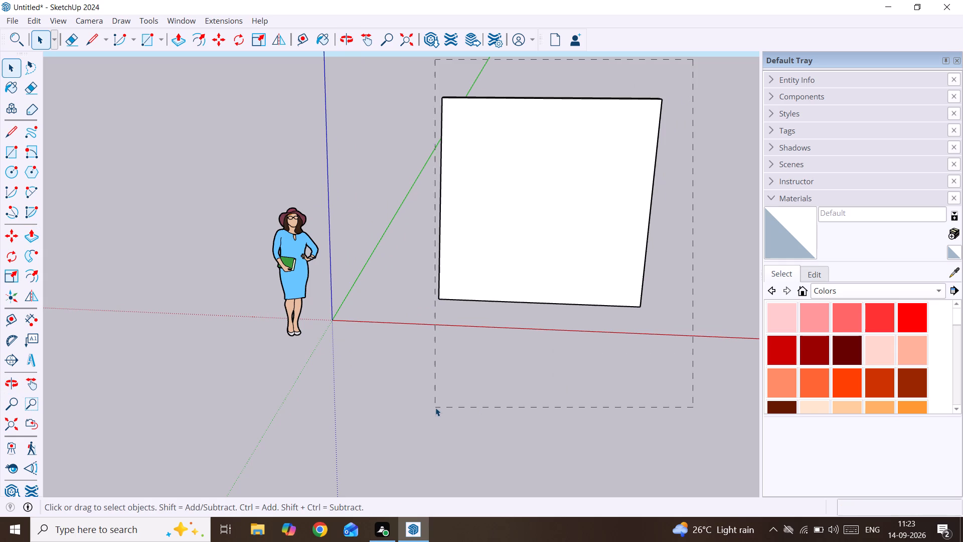
drag(435, 408, 435, 406)
right_click(732, 192)
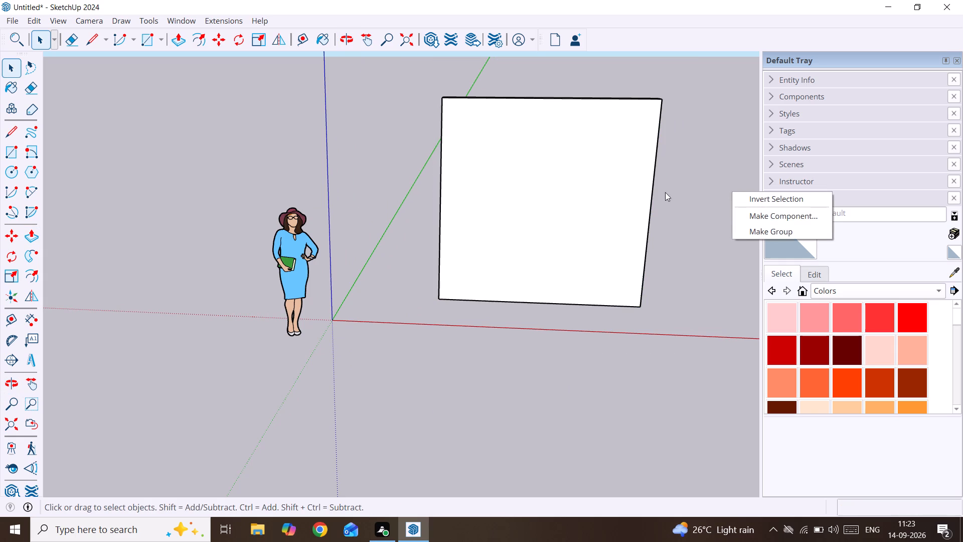
triple_click(608, 192)
right_click(608, 192)
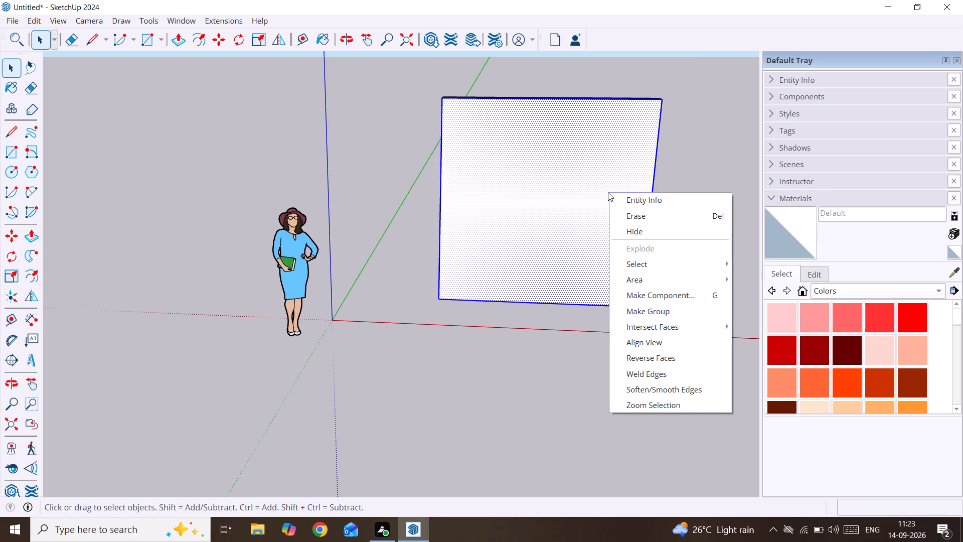
click(662, 314)
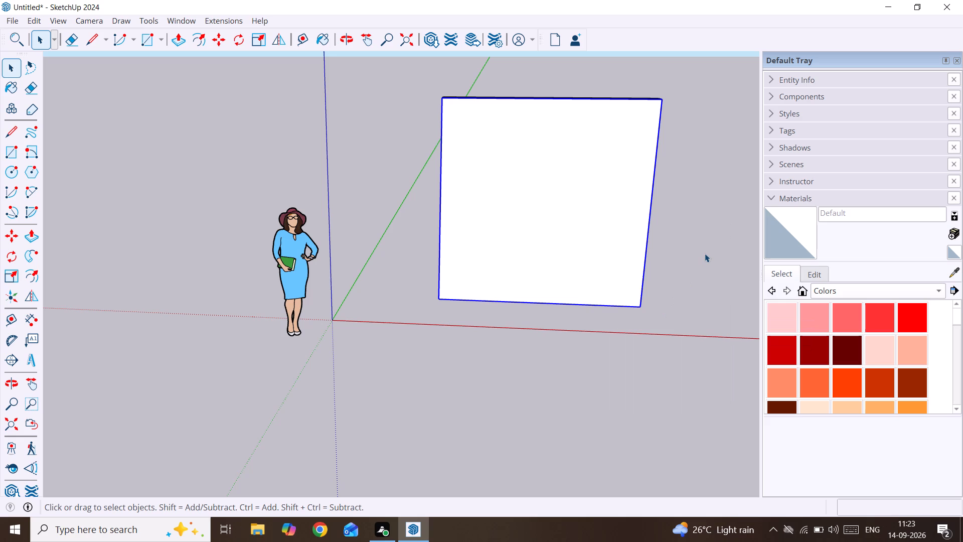
Draw a 10' by 10' rectangle over the grouped panel's front face, from its upper corner to the diagonally opposite lower corner.
key(space)
key(r)
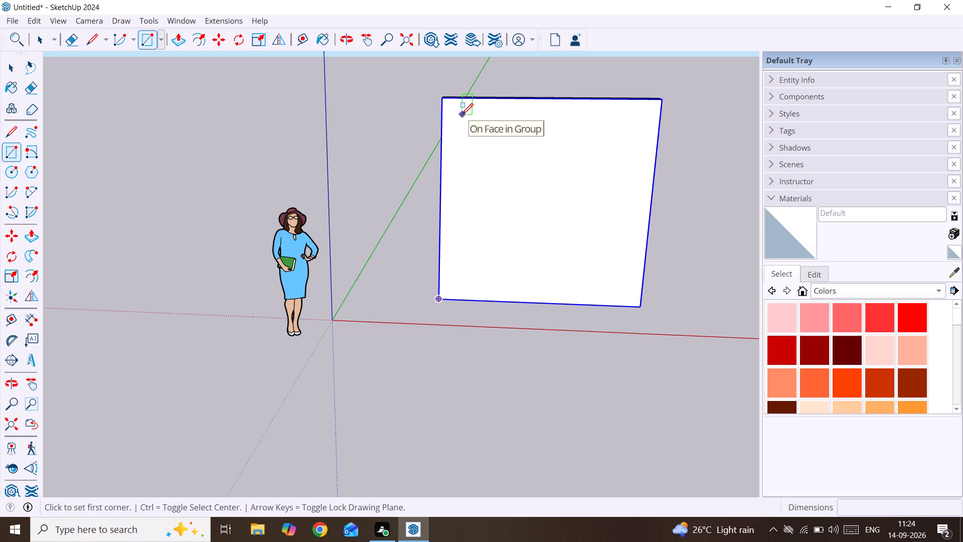
key(space)
click(694, 114)
key(r)
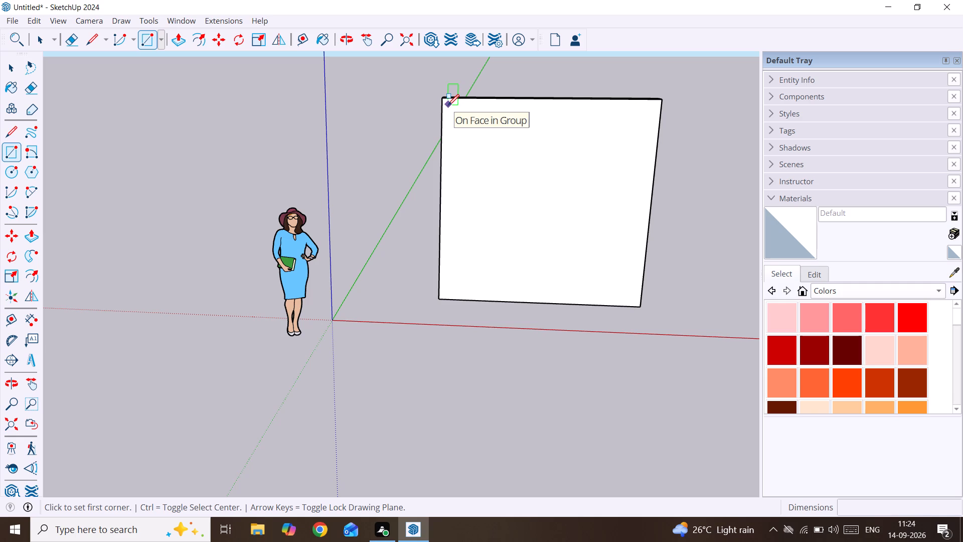
scroll(448, 107, up, 2)
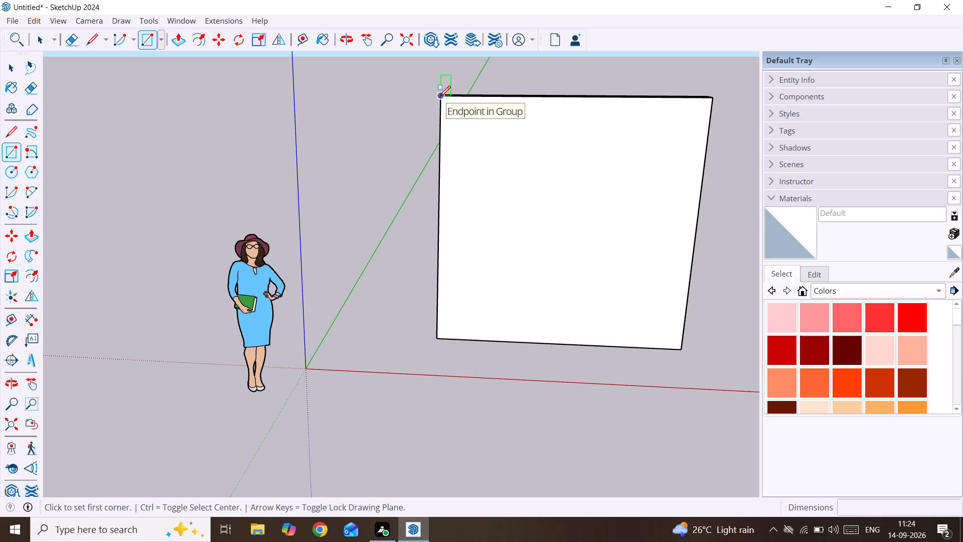
click(439, 97)
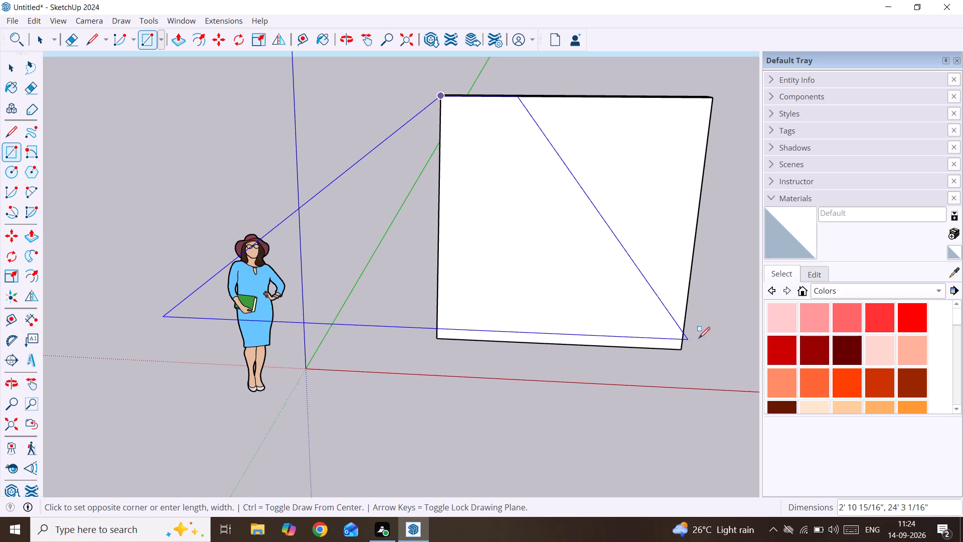
key(Left)
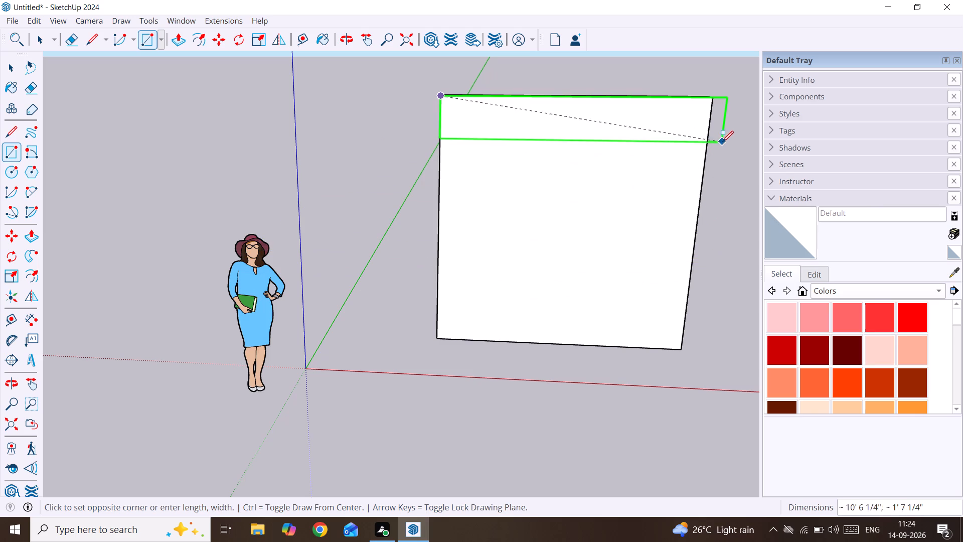
click(681, 347)
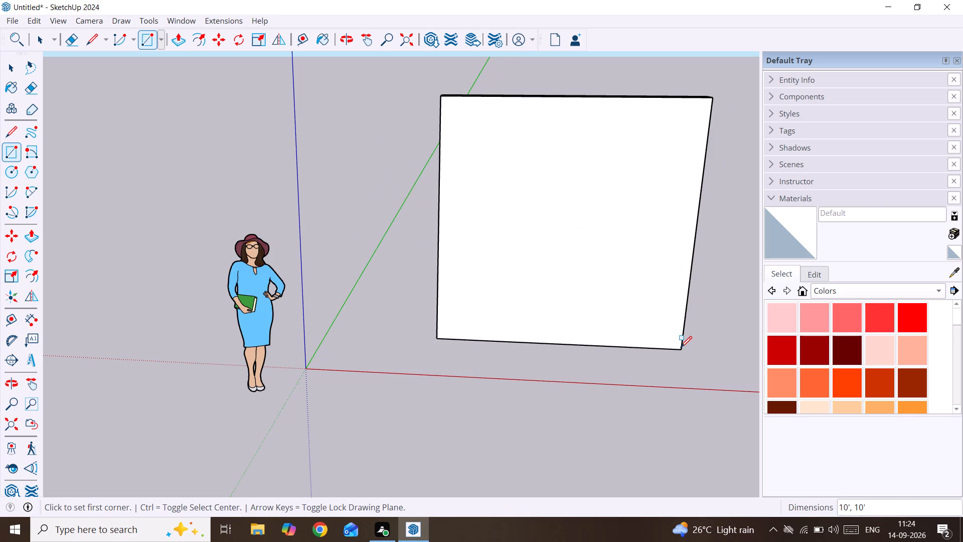
Examine the wall panel from the front, above and behind, opening its group and closing it again.
key(space)
scroll(348, 266, down, 2)
middle_click(348, 266)
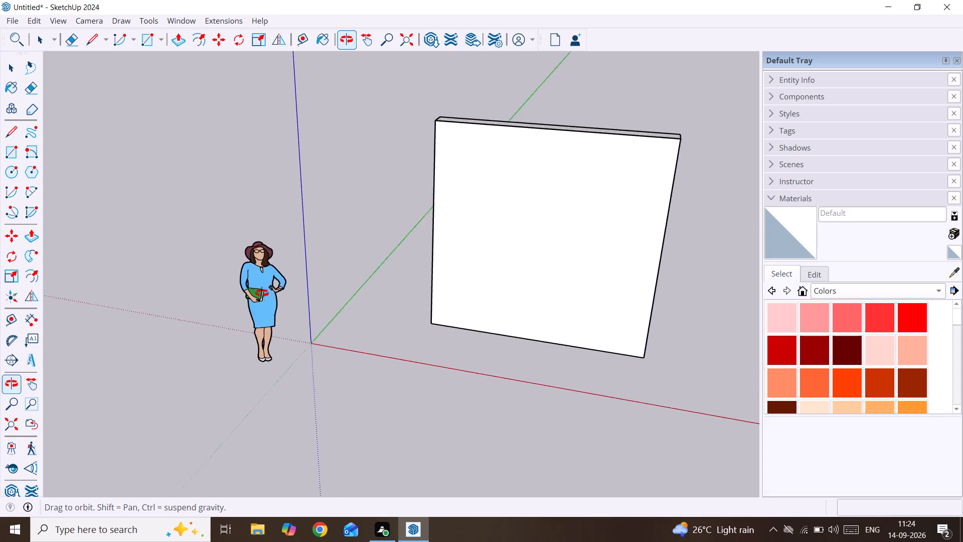
key(space)
double_click(496, 210)
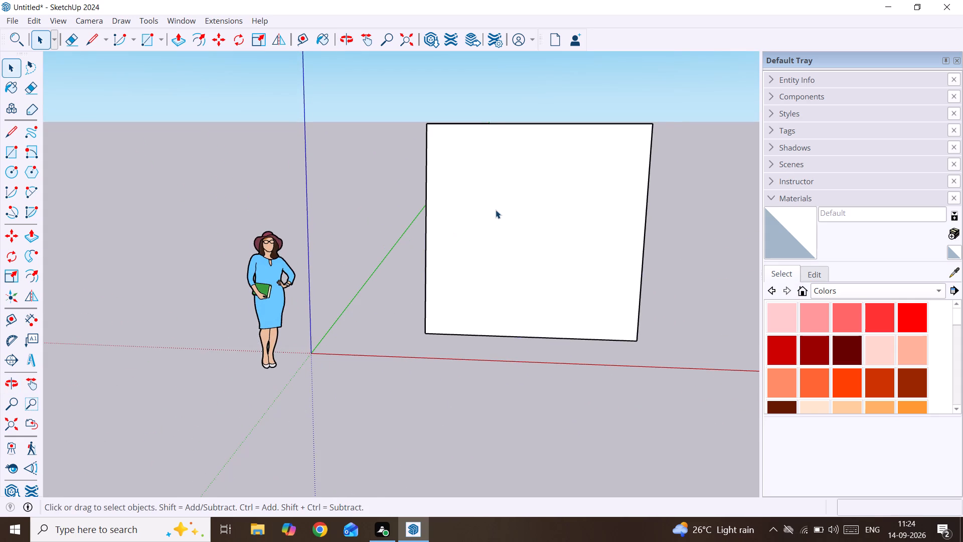
middle_drag(498, 210, 508, 359)
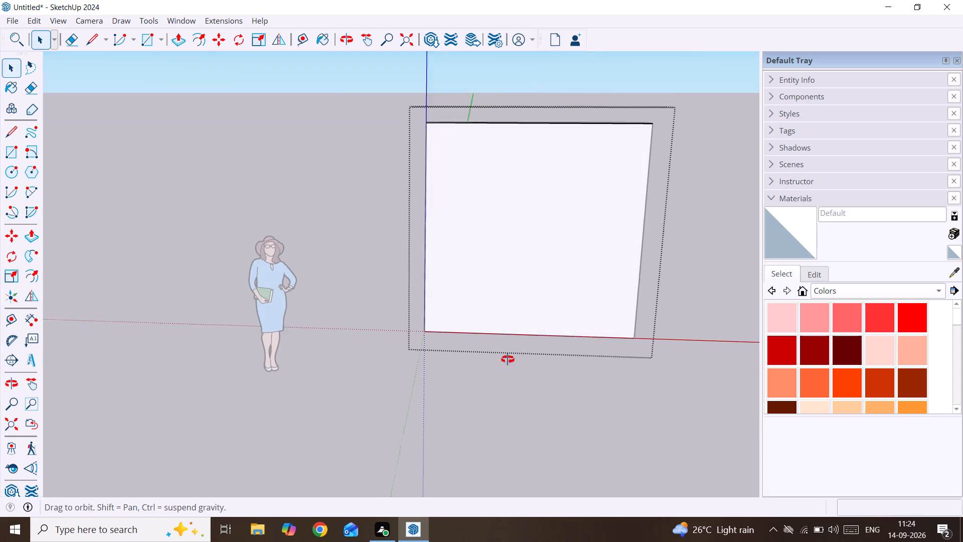
middle_drag(508, 359, 509, 420)
scroll(509, 420, down, 3)
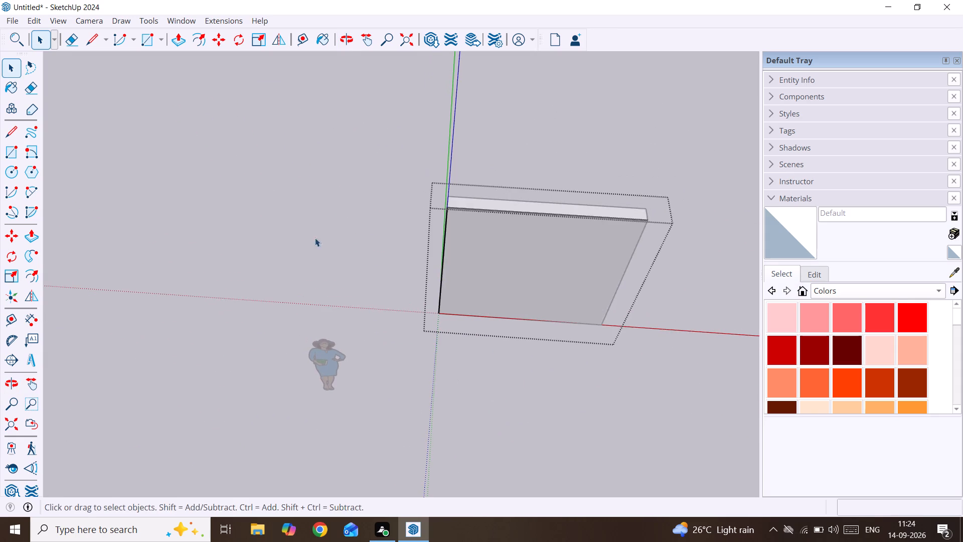
middle_drag(315, 238, 957, 282)
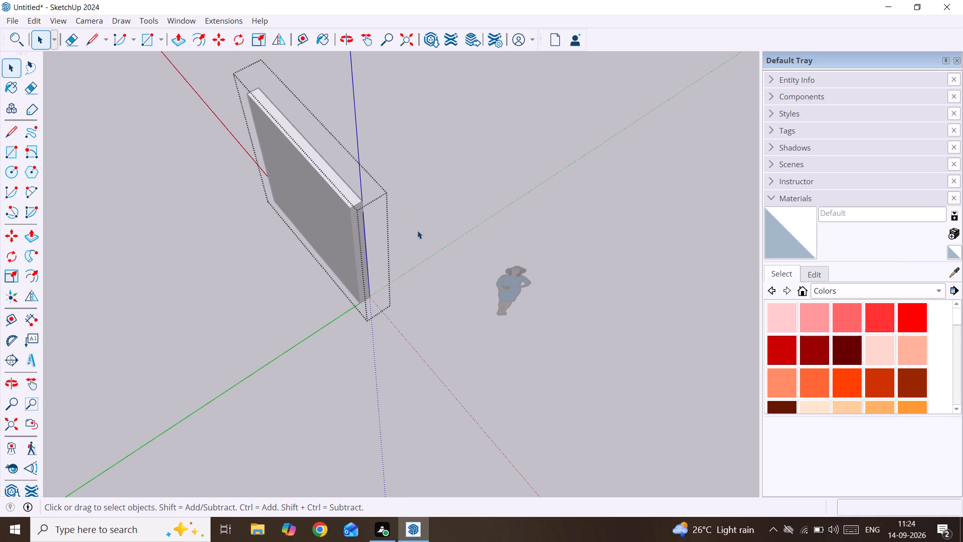
click(417, 230)
middle_drag(416, 231, 0, 246)
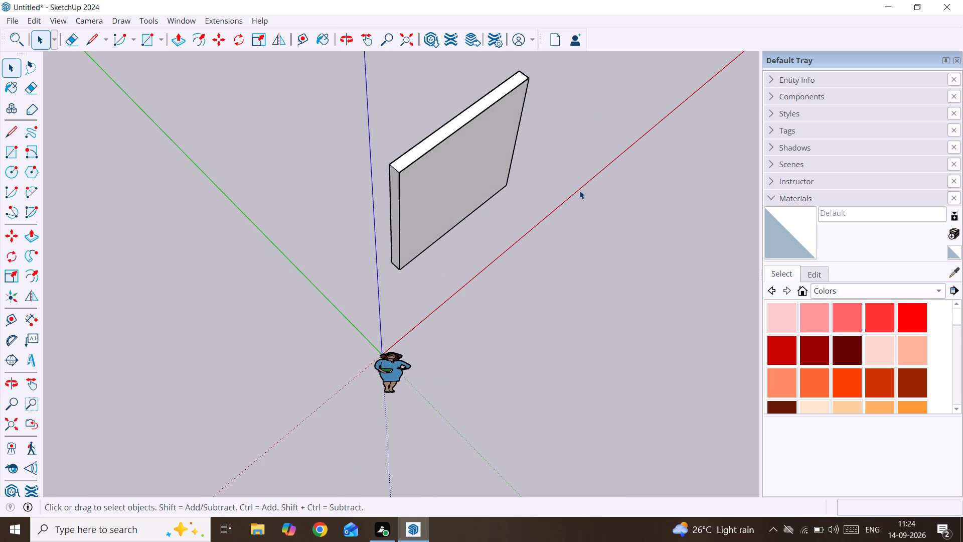
Inspect the flat group over the wall panel's front, checking its available actions and opening and closing it.
click(462, 181)
right_click(462, 181)
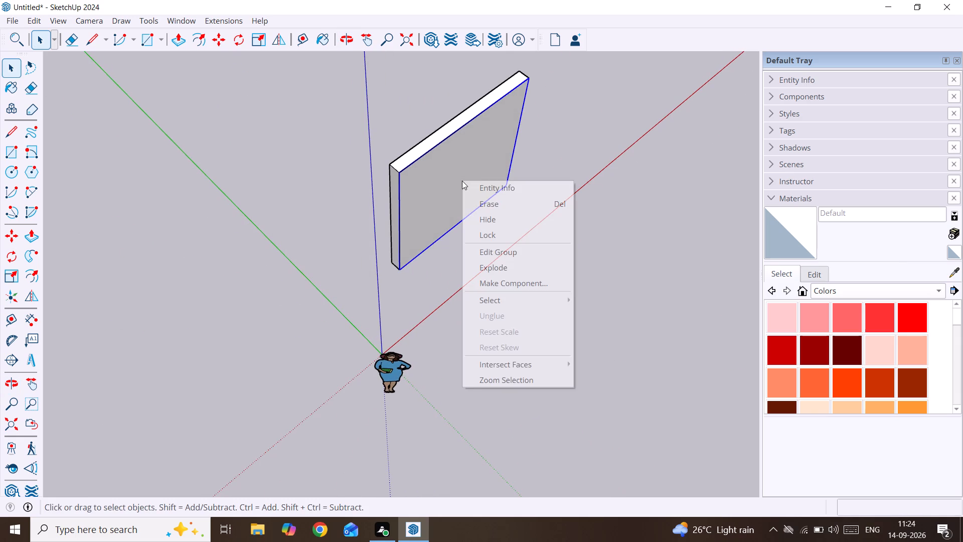
click(605, 248)
double_click(453, 181)
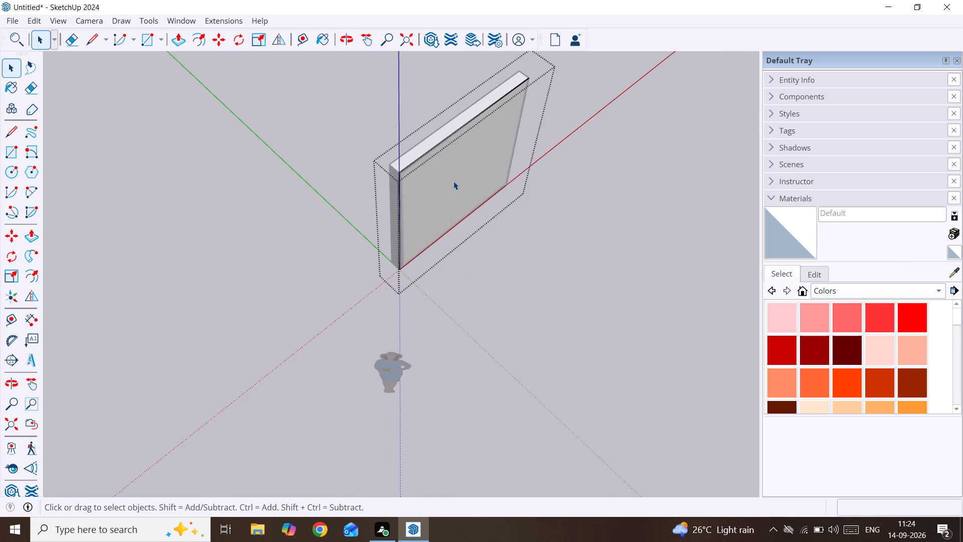
click(561, 239)
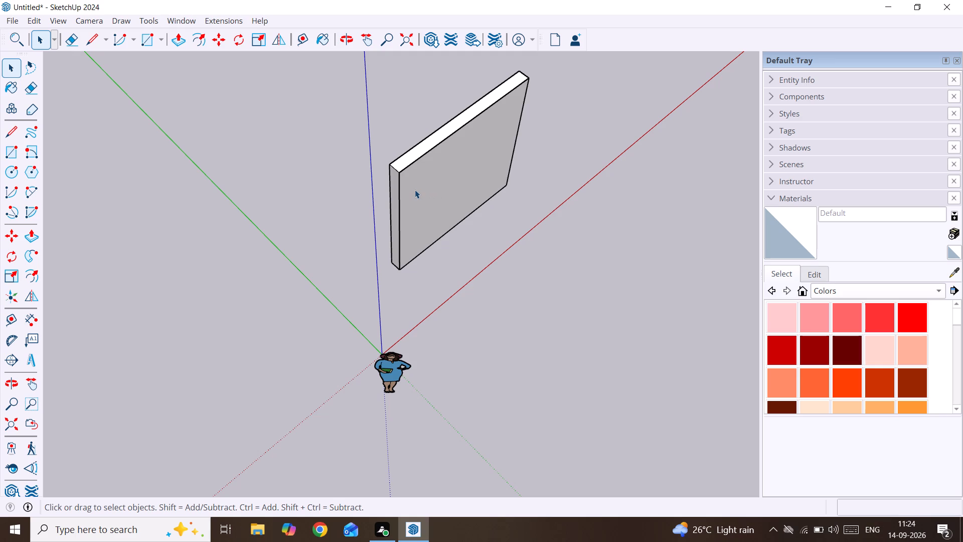
click(415, 190)
right_click(415, 190)
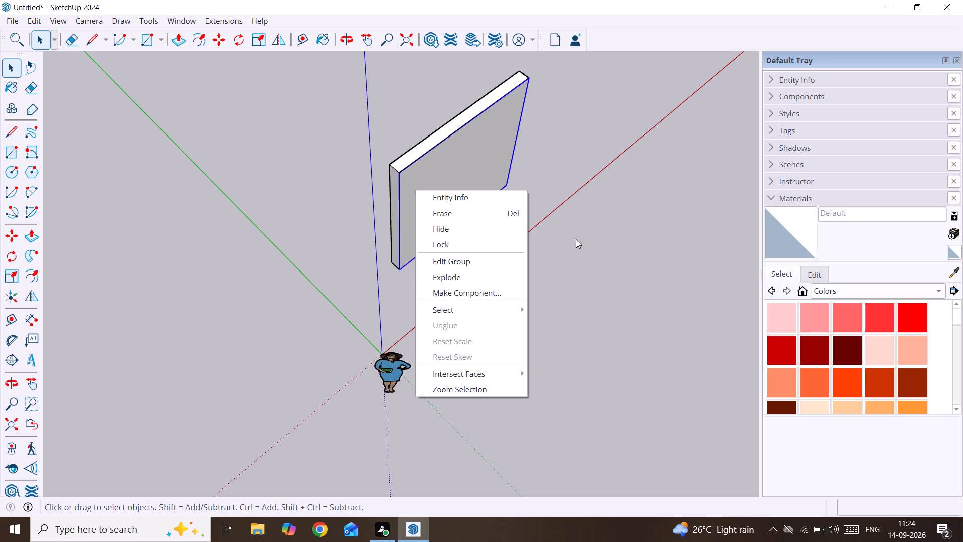
click(587, 235)
Delete the flat group lying over the wall panel's front face.
middle_drag(588, 234, 161, 82)
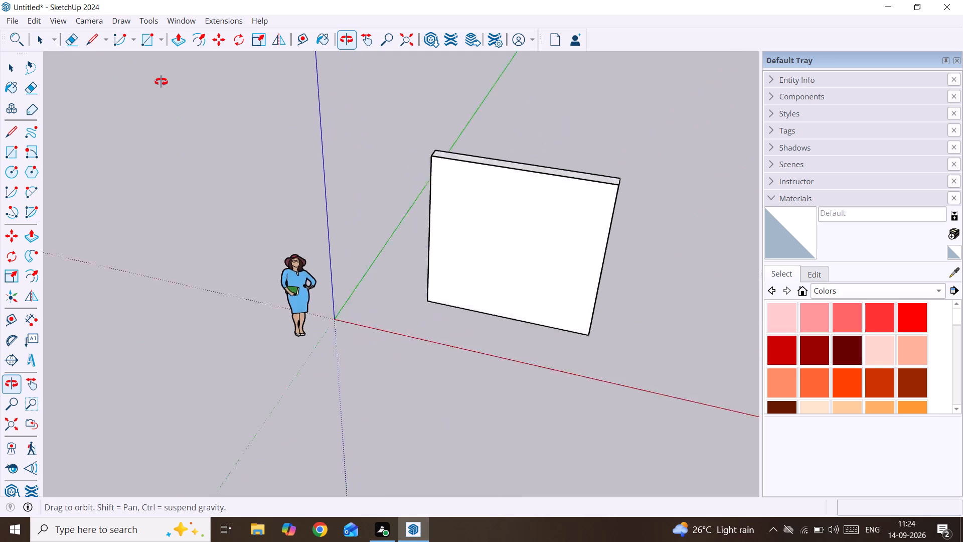
middle_drag(161, 82, 85, 81)
middle_drag(665, 236, 538, 191)
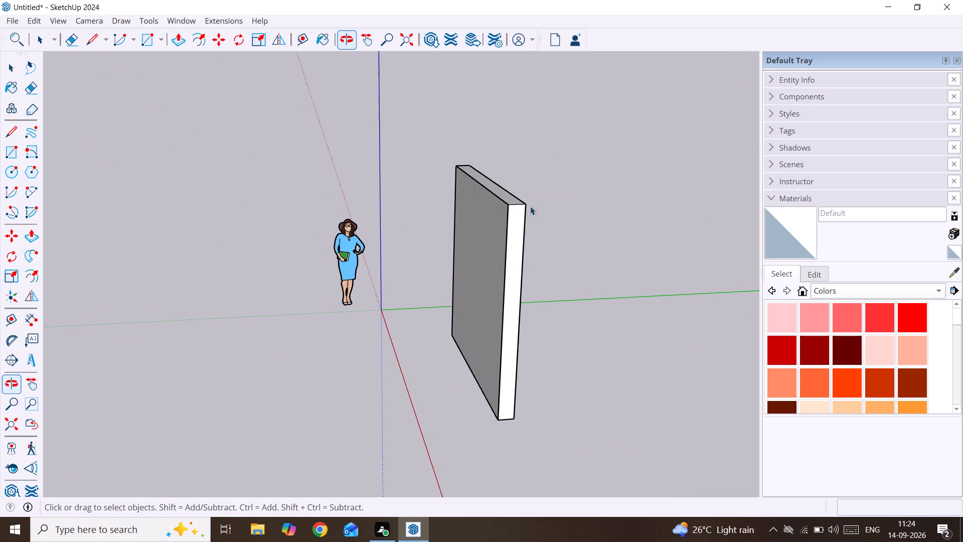
click(503, 244)
key(Delete)
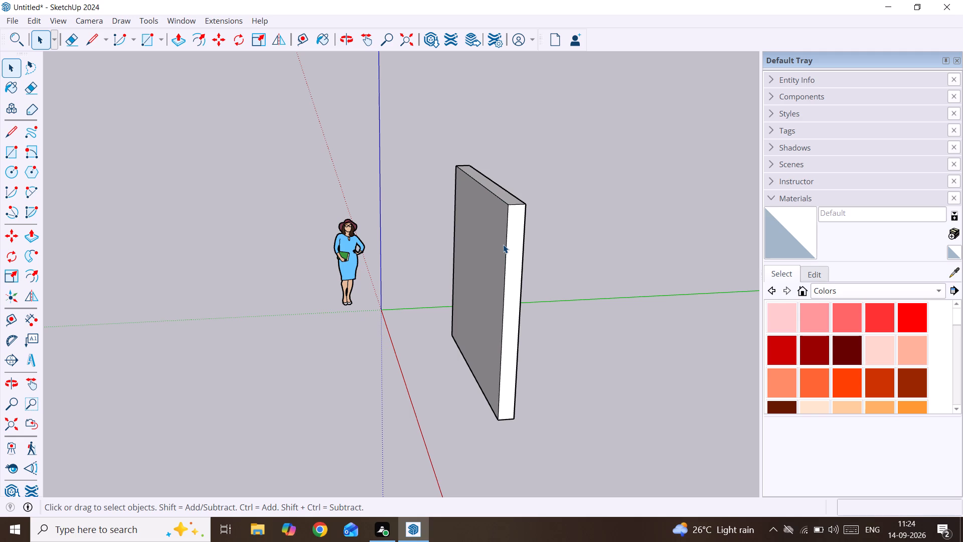
key(Delete)
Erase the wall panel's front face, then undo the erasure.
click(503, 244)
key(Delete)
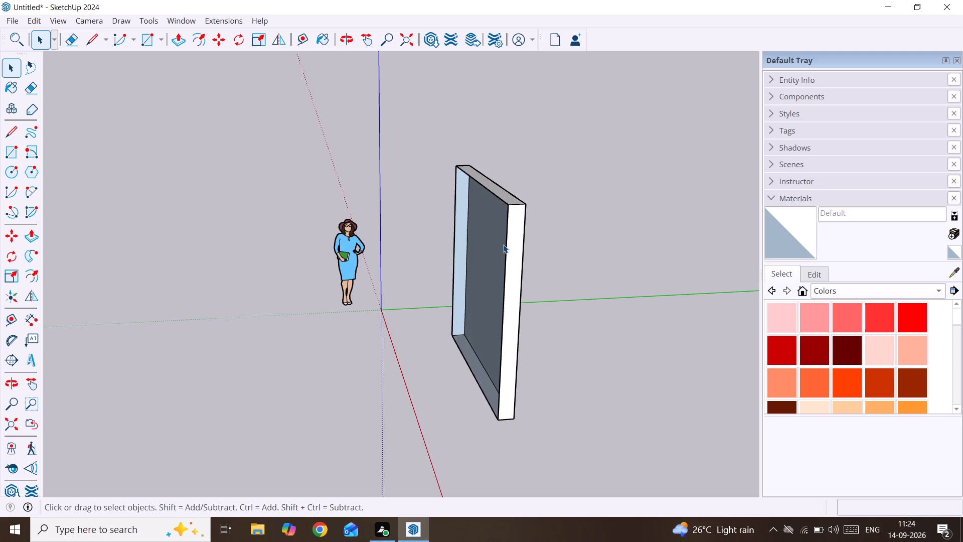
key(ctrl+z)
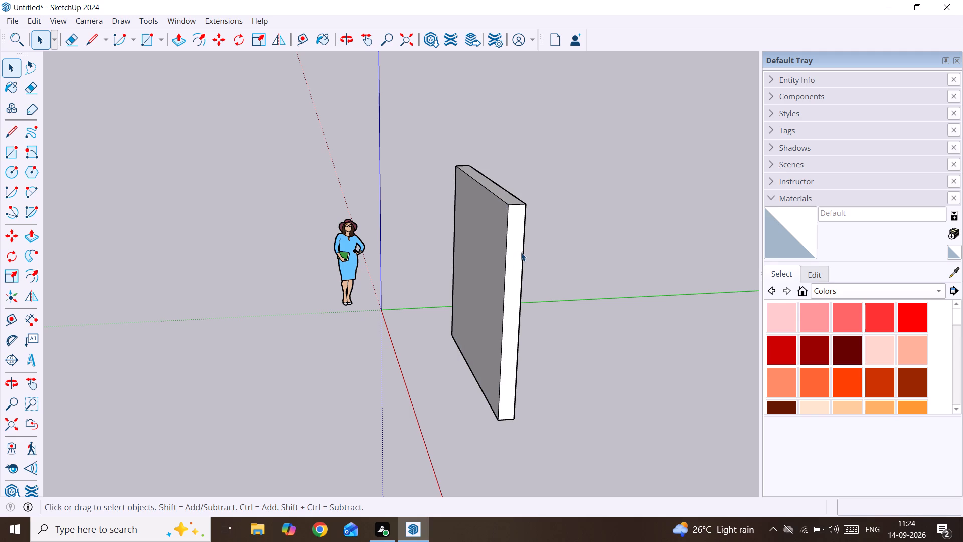
Select all connected faces and edges of the loose wall panel and make them a group.
click(519, 252)
double_click(505, 256)
middle_drag(493, 265, 493, 265)
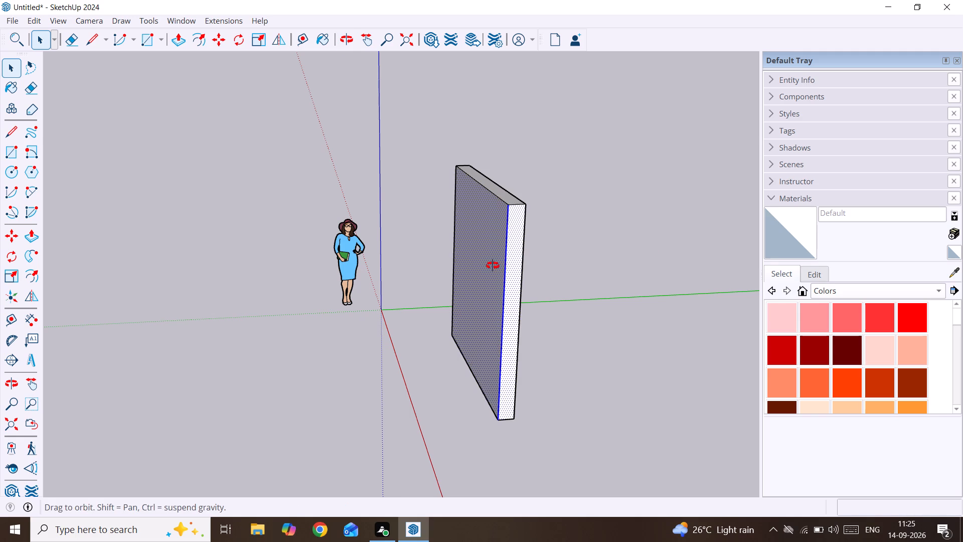
middle_drag(493, 265, 941, 215)
triple_click(460, 247)
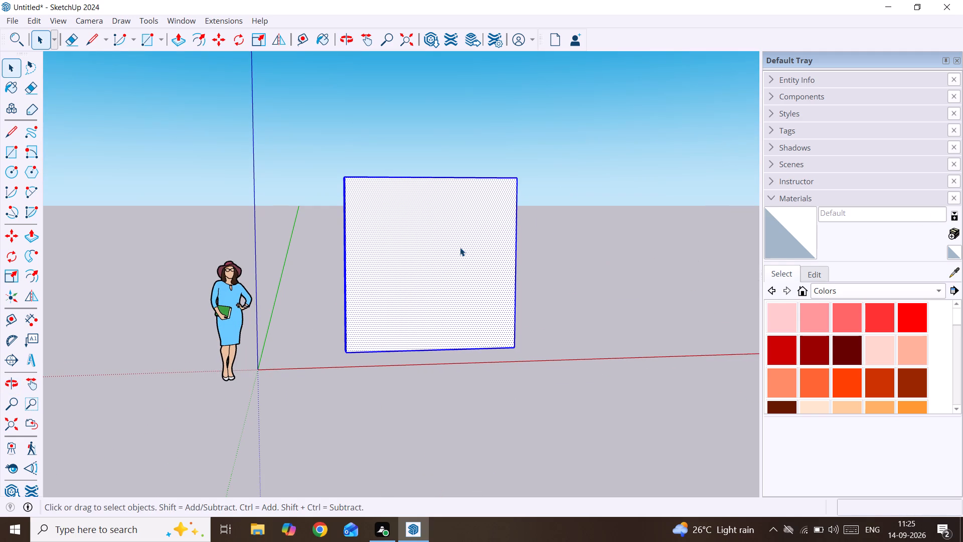
triple_click(460, 247)
click(459, 247)
middle_drag(459, 248, 468, 272)
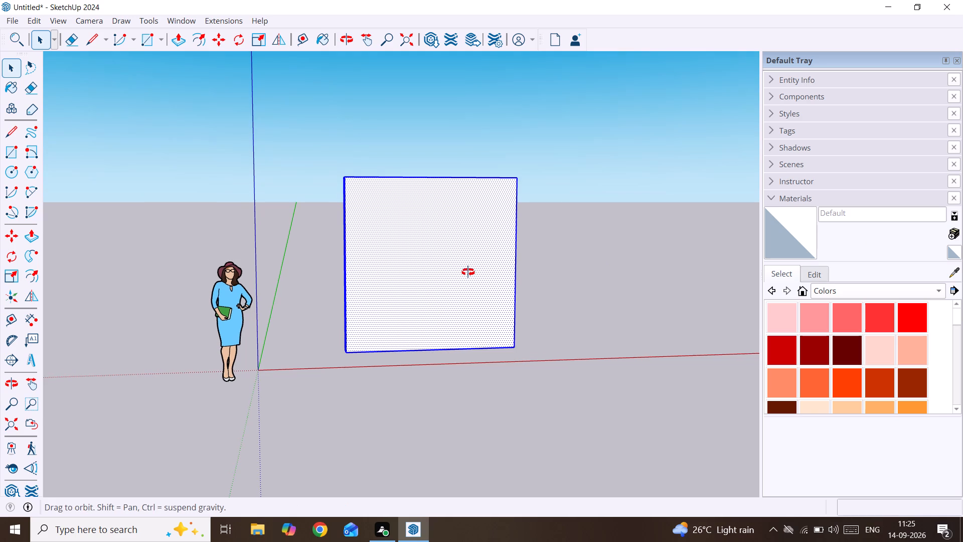
middle_drag(468, 272, 437, 322)
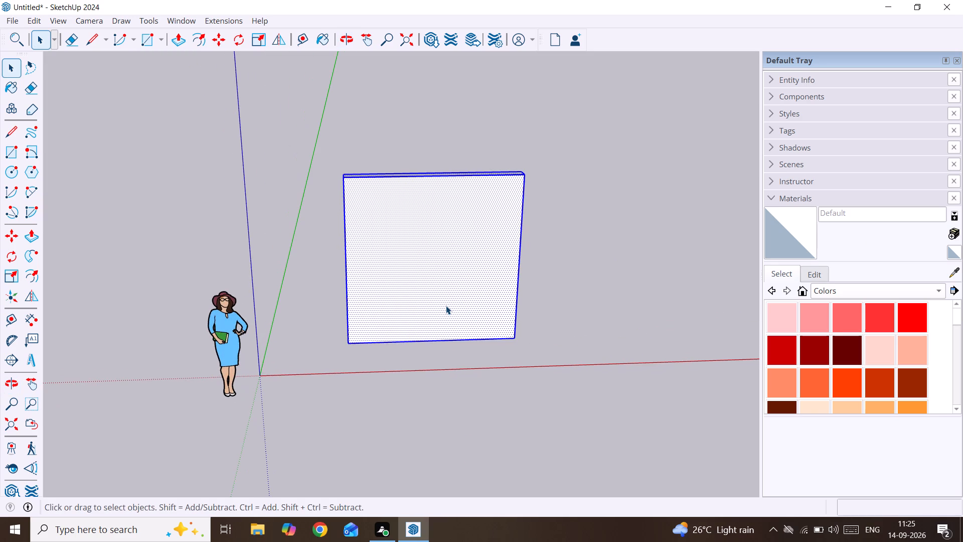
right_click(446, 306)
click(505, 422)
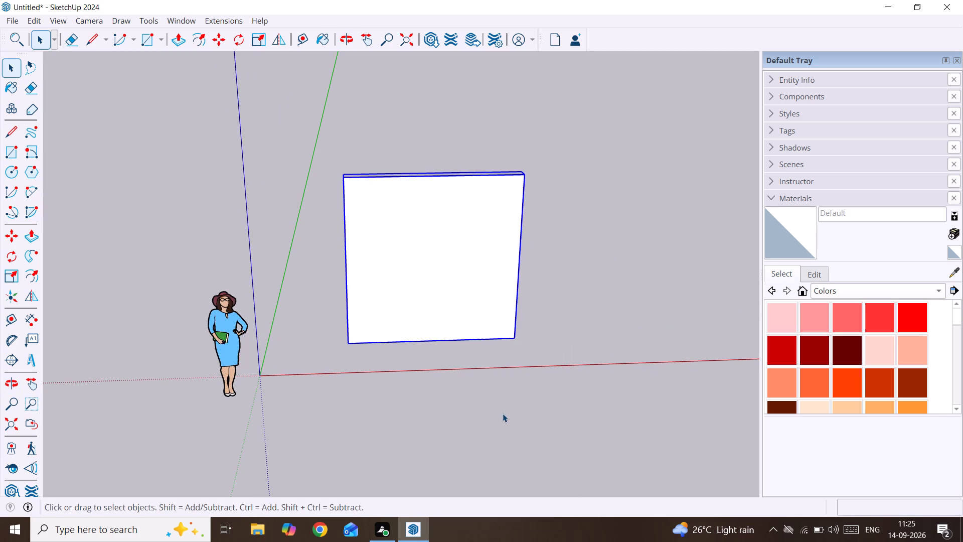
Examine the grouped wall panel from several angles, opening its group and closing it again.
click(535, 300)
click(461, 267)
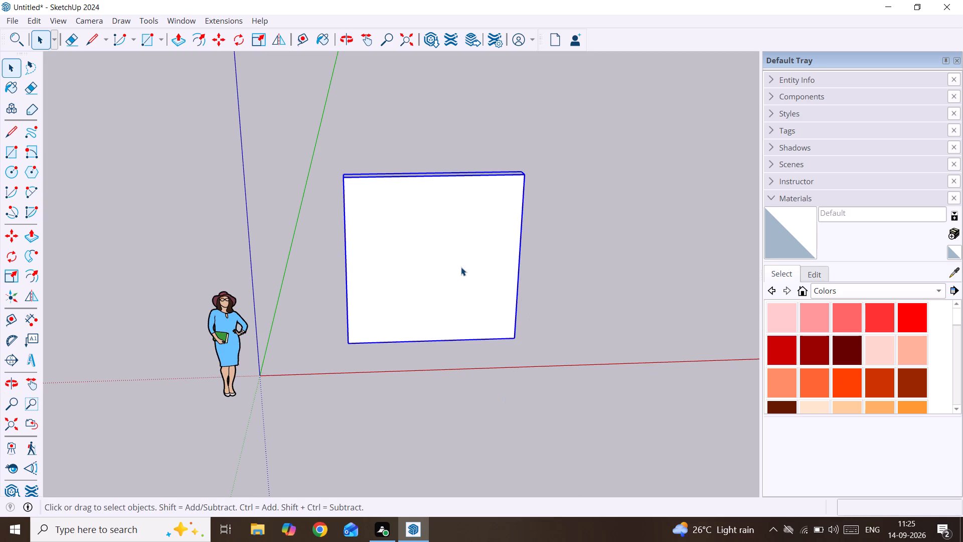
double_click(461, 267)
scroll(461, 267, up, 4)
middle_drag(461, 267, 466, 270)
scroll(463, 267, up, 1)
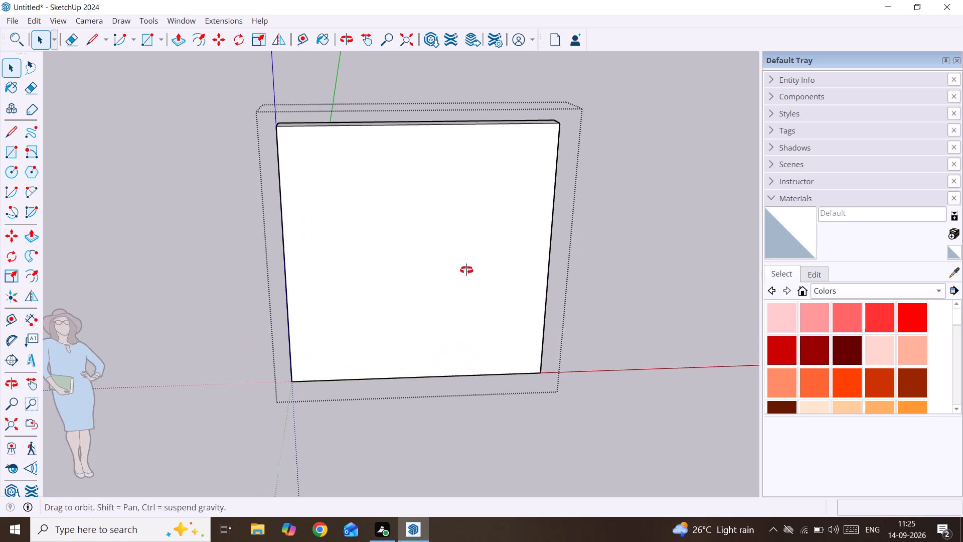
middle_drag(466, 270, 553, 260)
key(space)
key(space)
key(space)
key(space)
key(space)
key(space)
scroll(553, 260, down, 10)
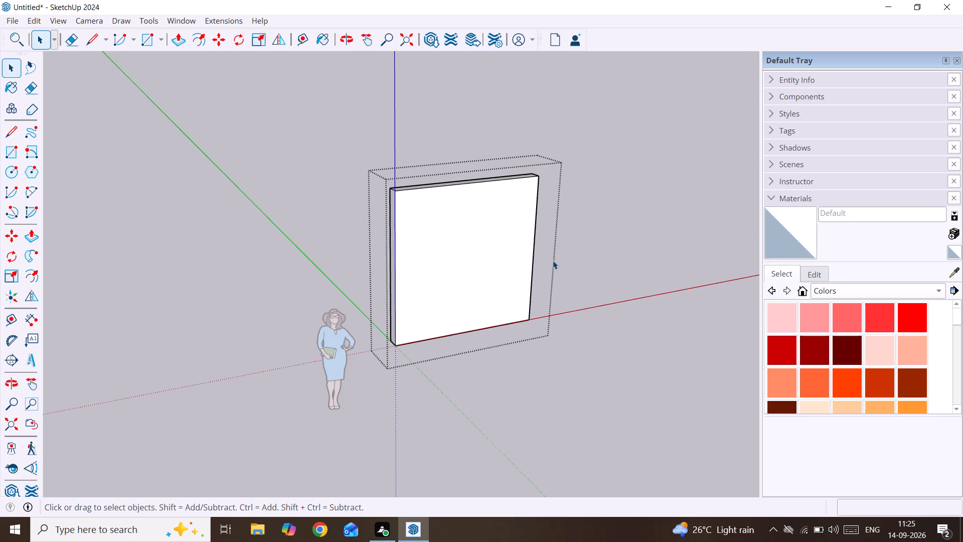
middle_drag(553, 260, 425, 267)
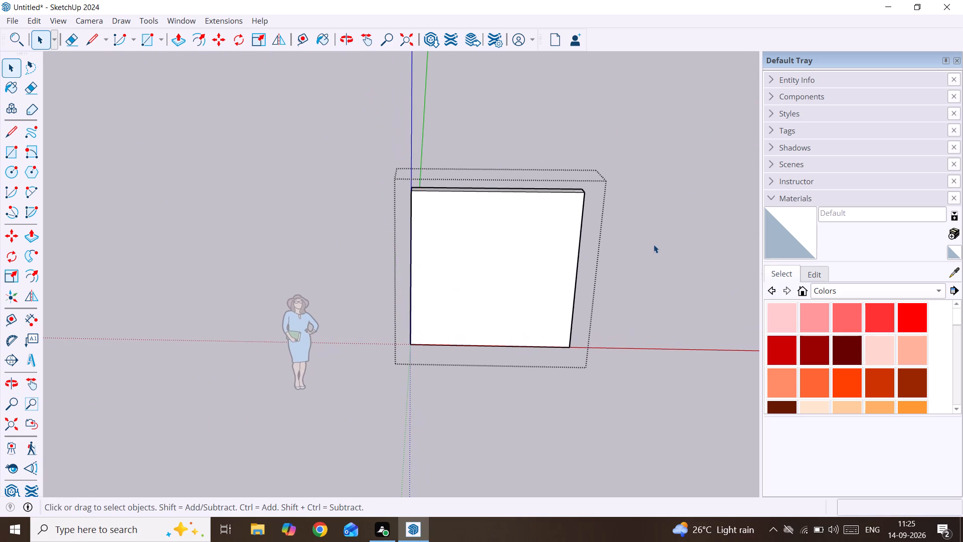
click(654, 244)
Draw a 10' by 10' rectangle over the grouped panel's front face, from its upper corner to the diagonally opposite lower corner.
scroll(421, 211, up, 2)
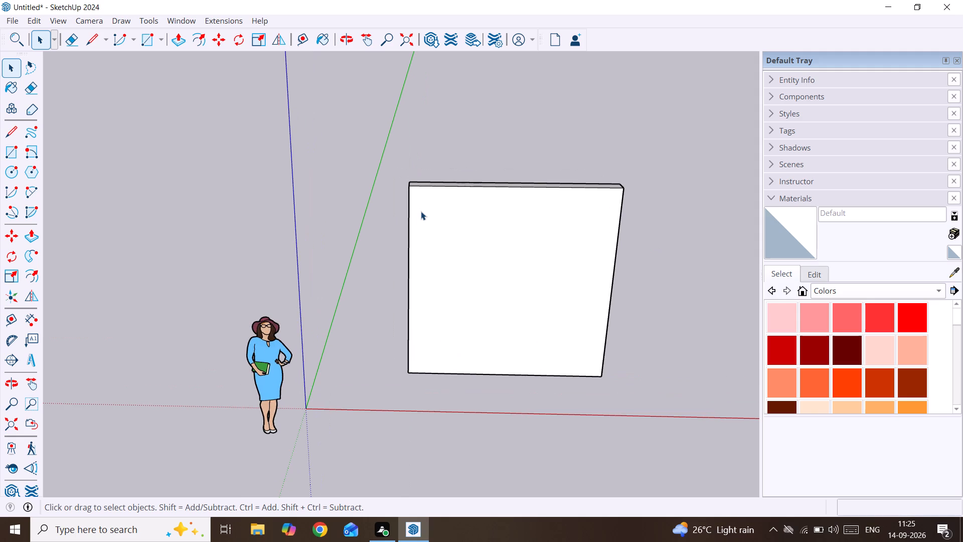
key(r)
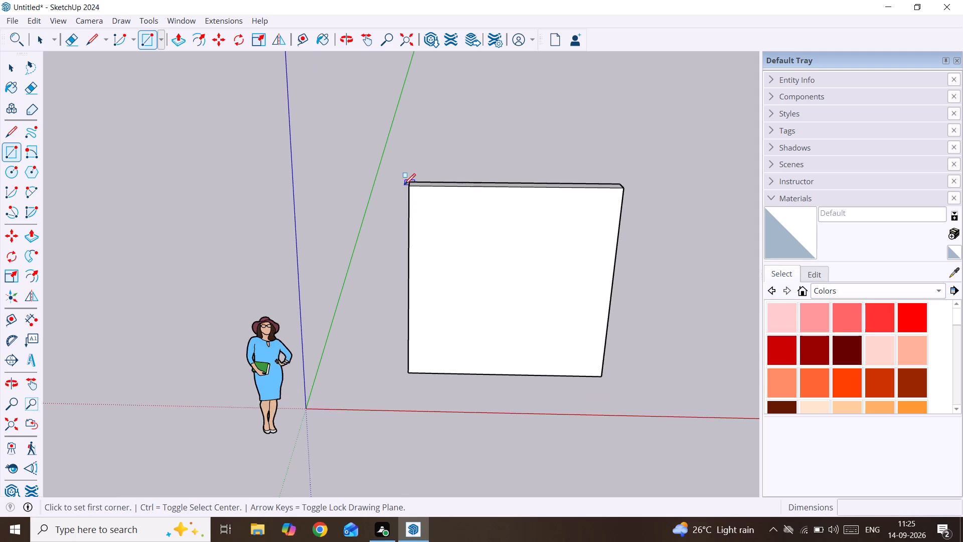
key(Left)
click(408, 189)
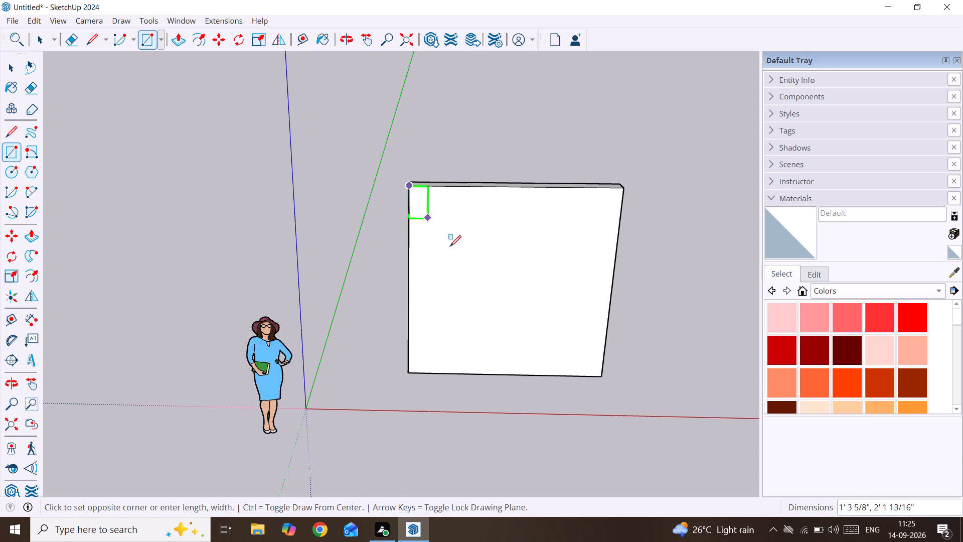
click(597, 376)
key(space)
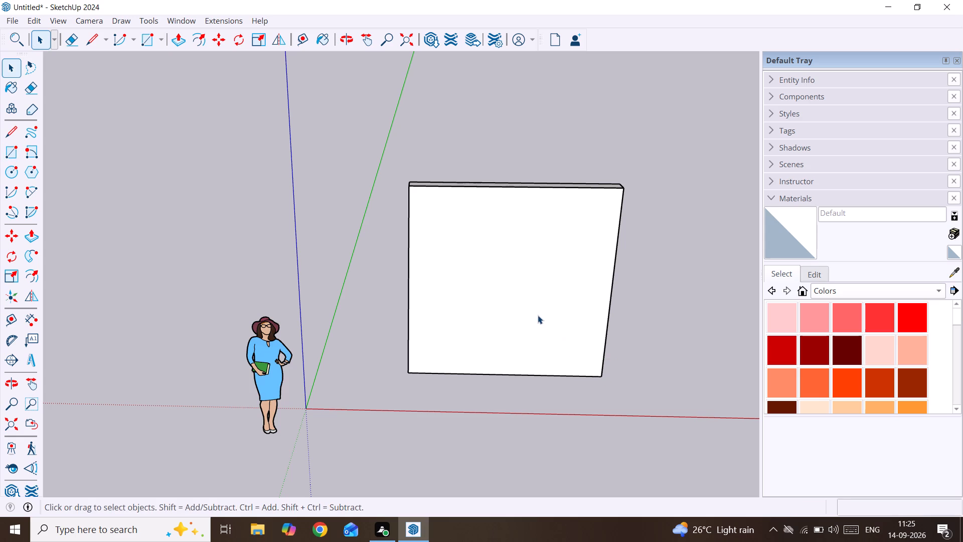
Push/Pull the new square face outward from the wall panel by 3'.
key(p)
click(537, 313)
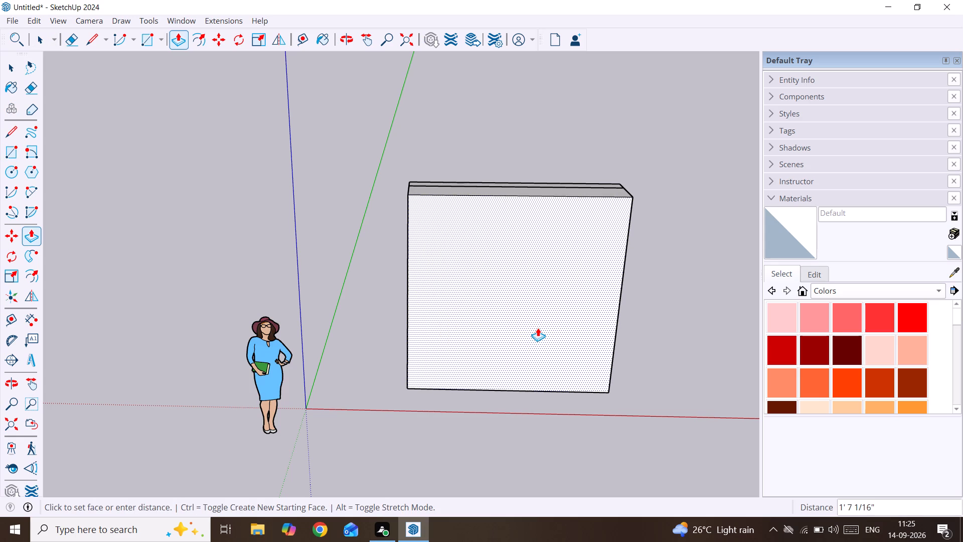
text(3')
key(Return)
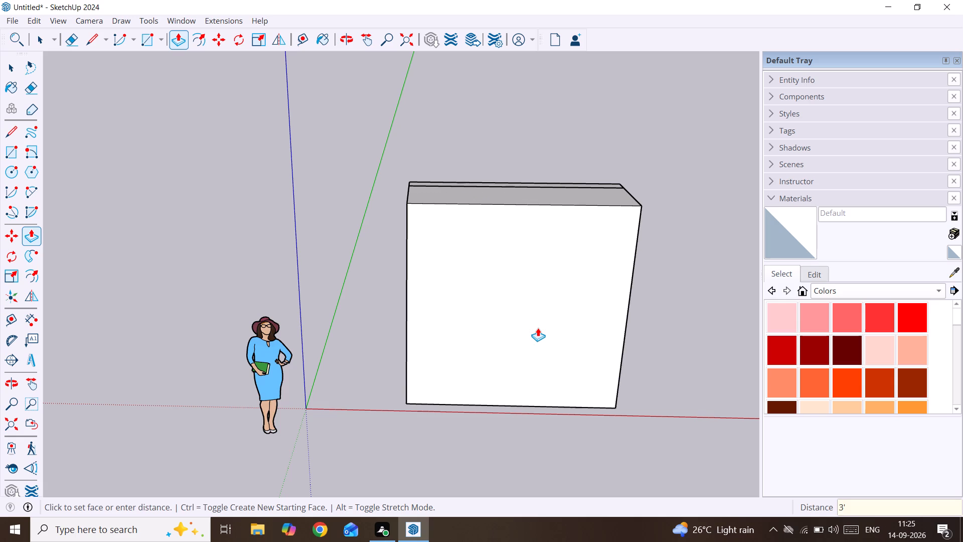
key(space)
Select all connected faces and edges of the 3' deep block and make them a group.
double_click(538, 326)
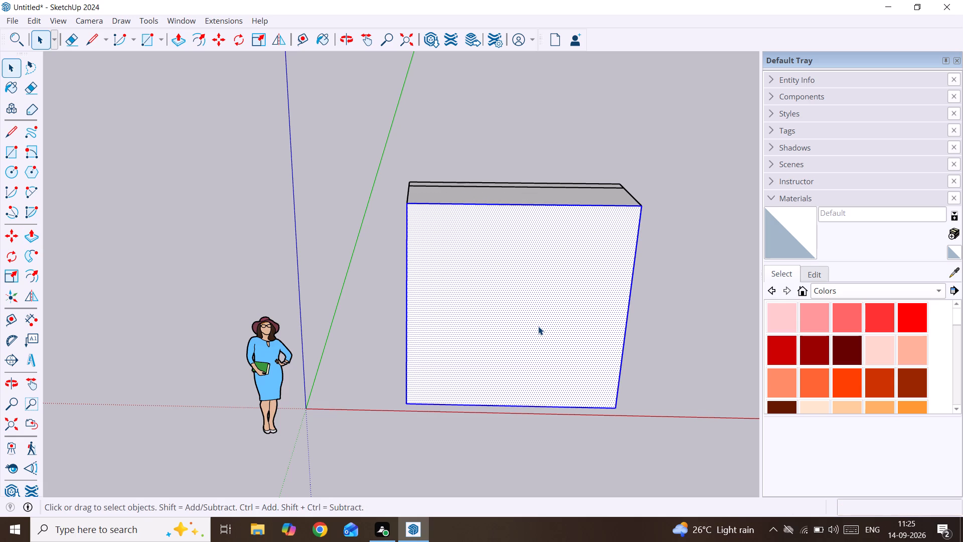
double_click(538, 326)
right_click(538, 326)
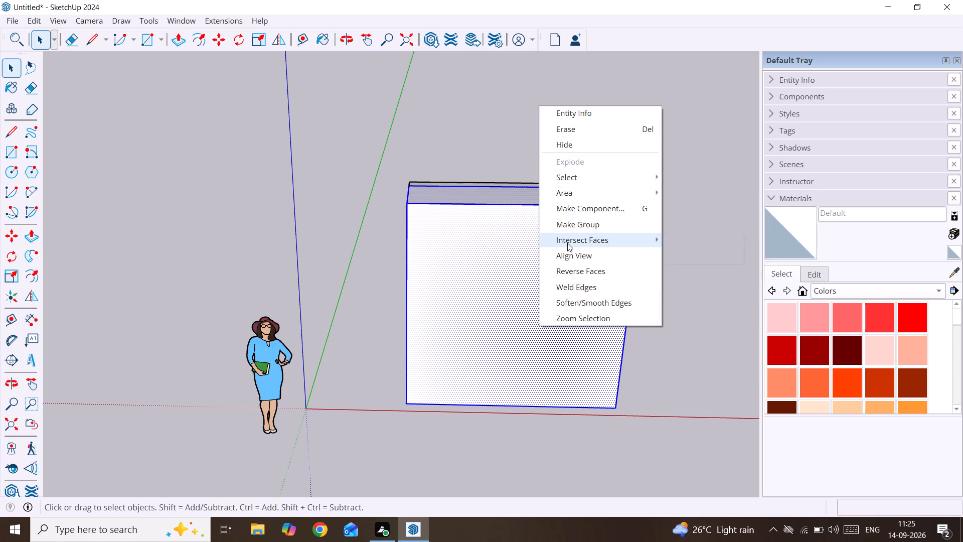
click(582, 225)
drag(741, 214, 722, 218)
click(722, 218)
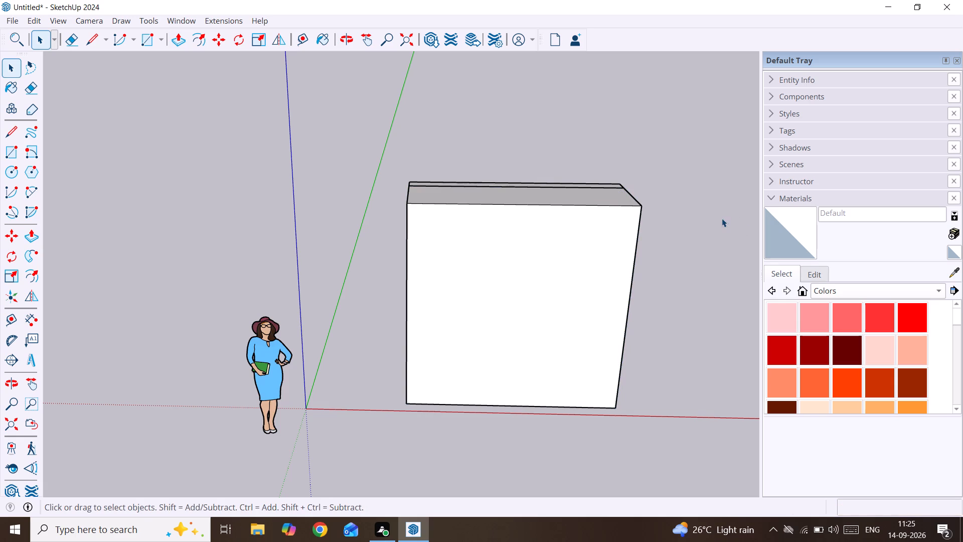
Inside the block's group, draw a 10' by about 2' 2 1/4" rectangle across the top of its front face.
triple_click(565, 250)
middle_drag(595, 272, 365, 485)
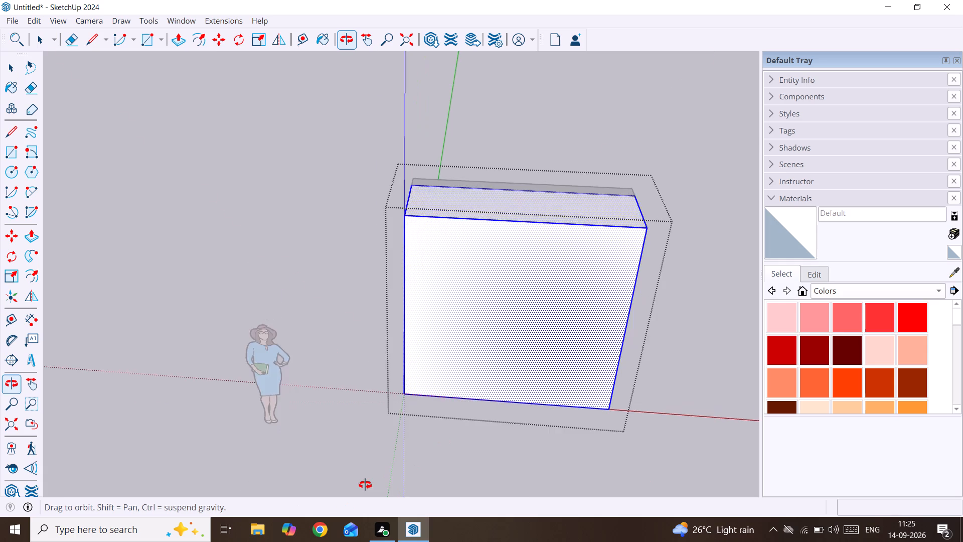
middle_drag(365, 485, 583, 287)
scroll(583, 287, down, 3)
middle_drag(572, 292, 659, 311)
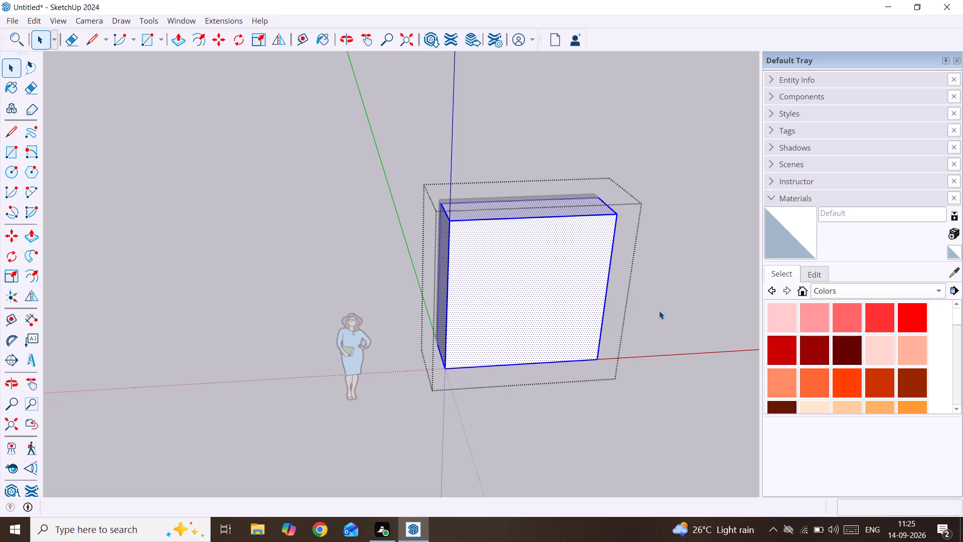
scroll(499, 266, up, 3)
middle_drag(468, 250, 429, 173)
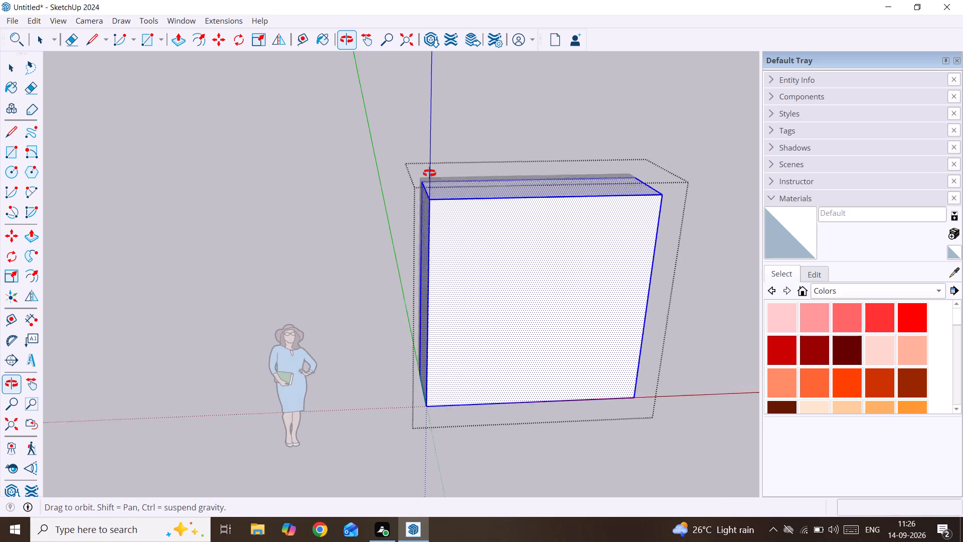
middle_drag(429, 173, 425, 167)
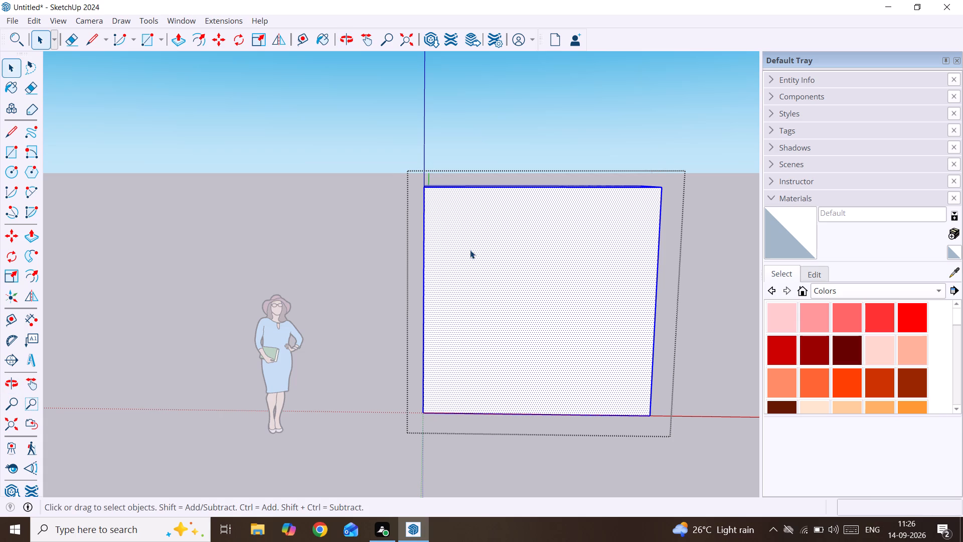
scroll(470, 250, up, 1)
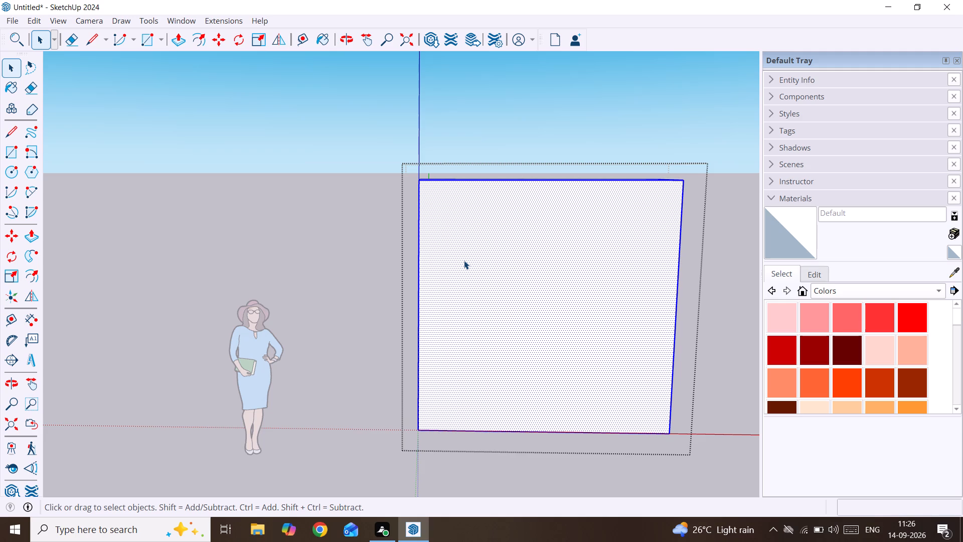
key(r)
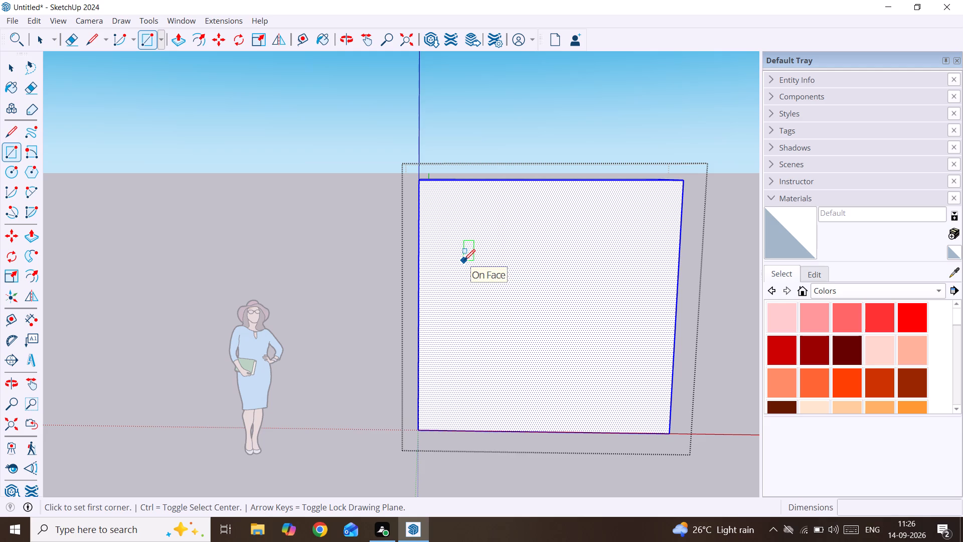
key(Left)
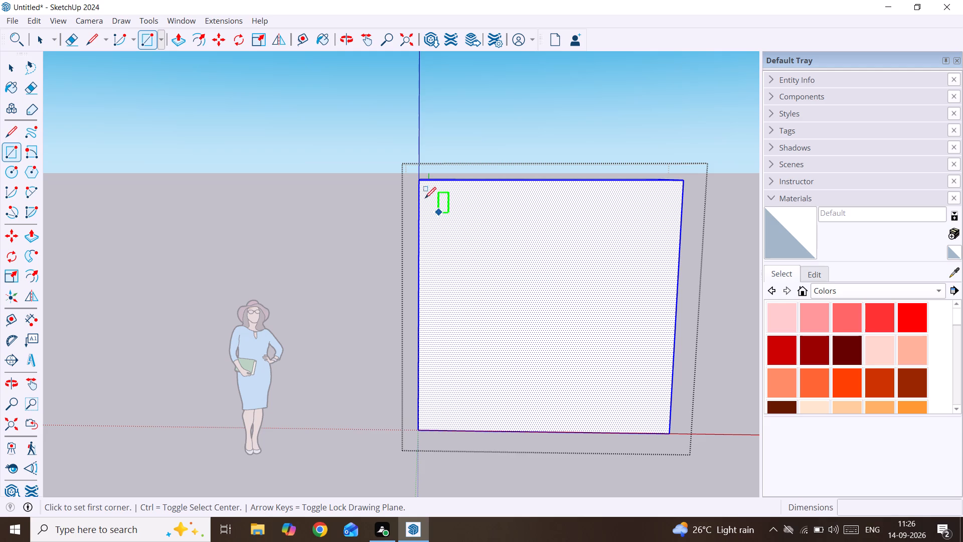
click(417, 182)
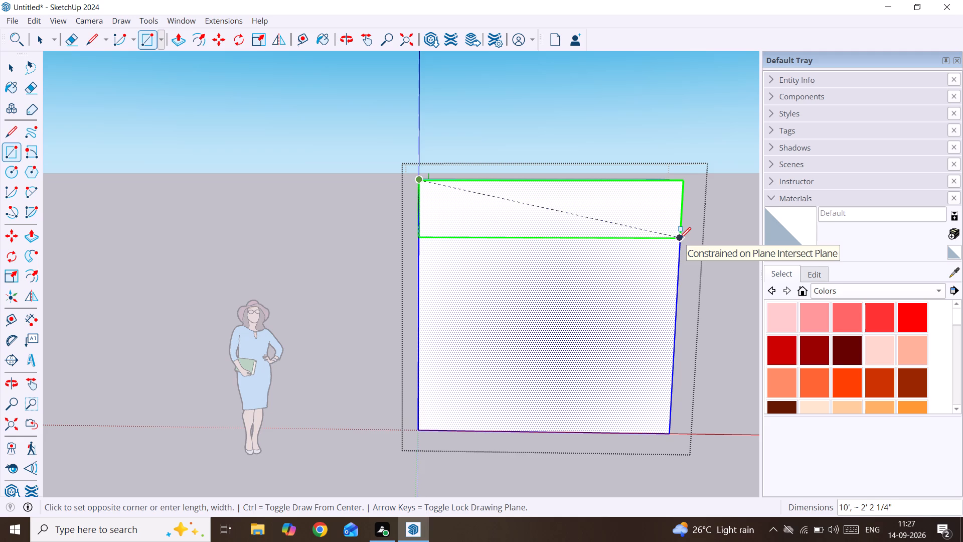
click(680, 238)
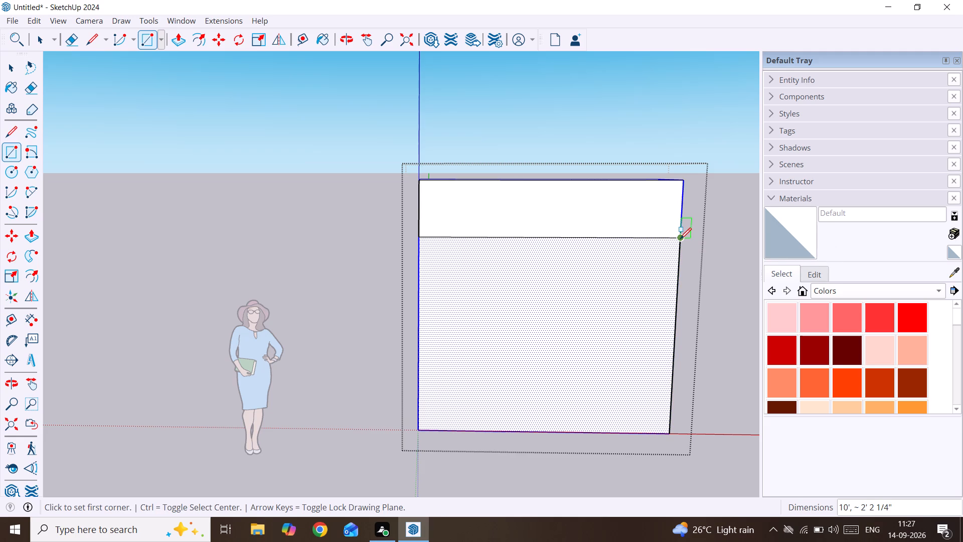
key(space)
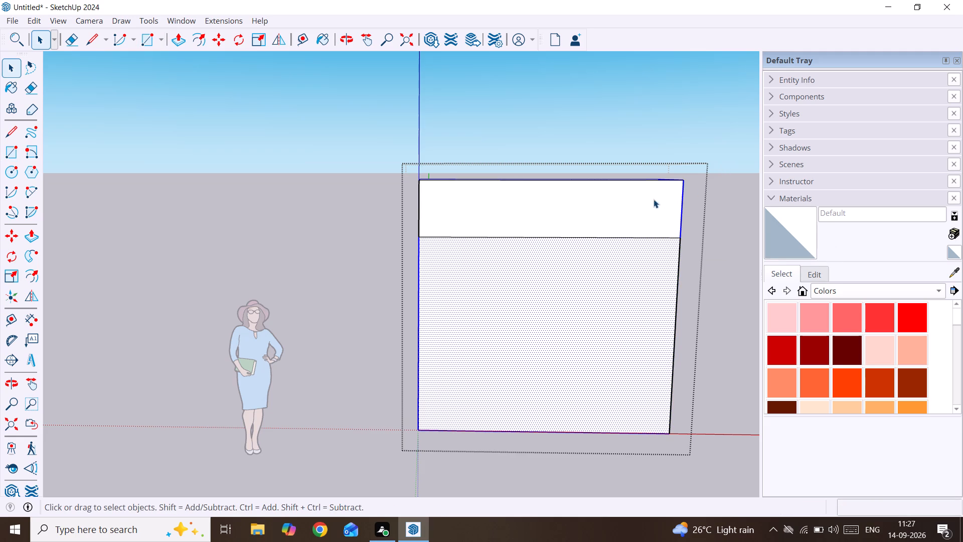
Make the upper strip's face and its bounding edges a separate group nested inside the block's group.
click(633, 205)
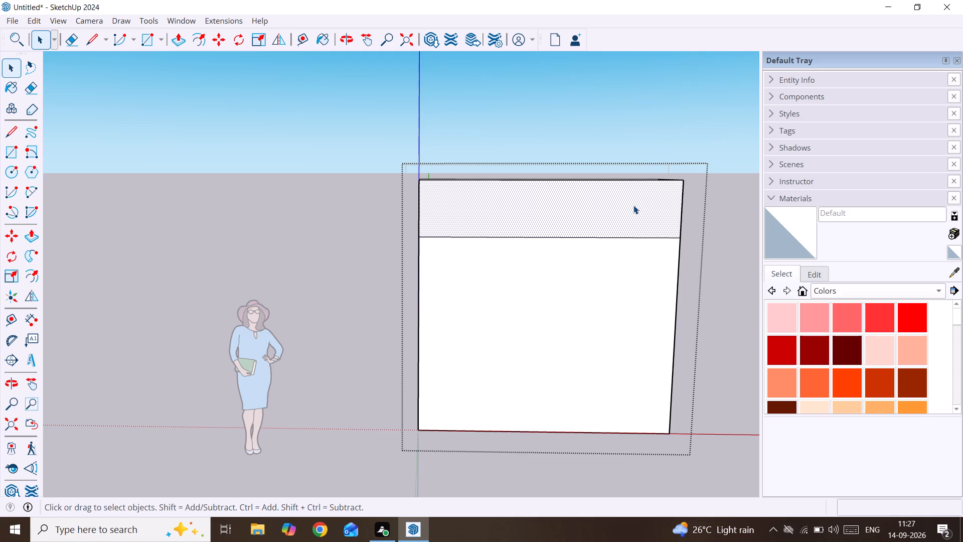
key(p)
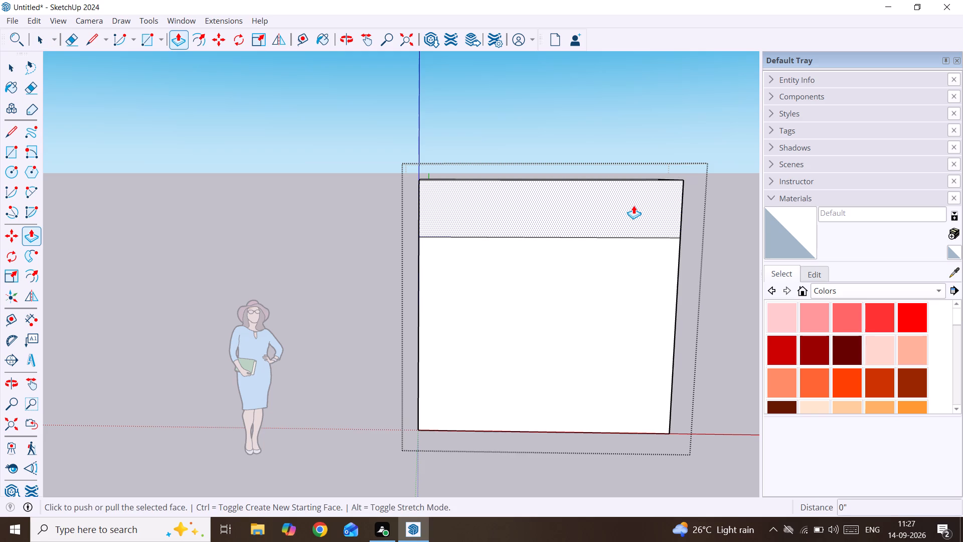
key(space)
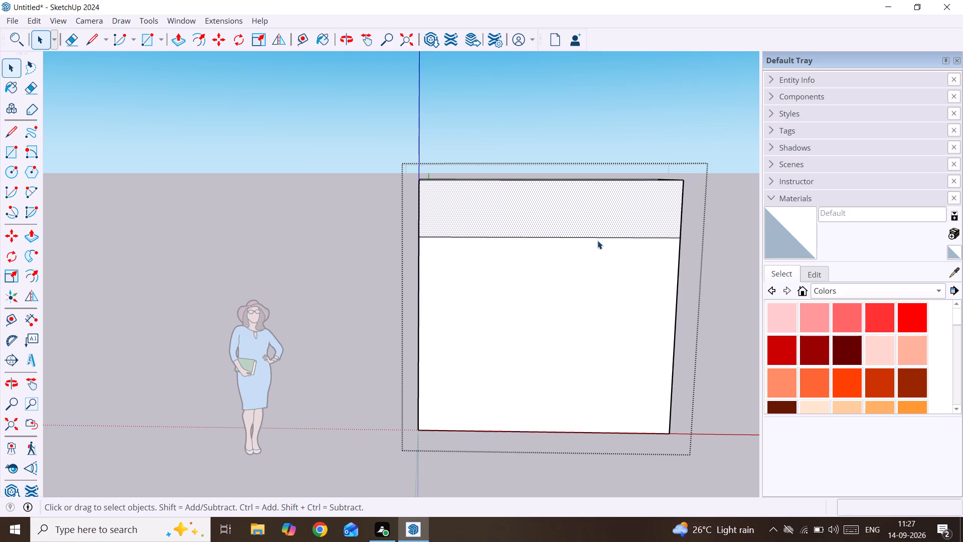
scroll(500, 272, down, 6)
middle_drag(496, 272, 685, 383)
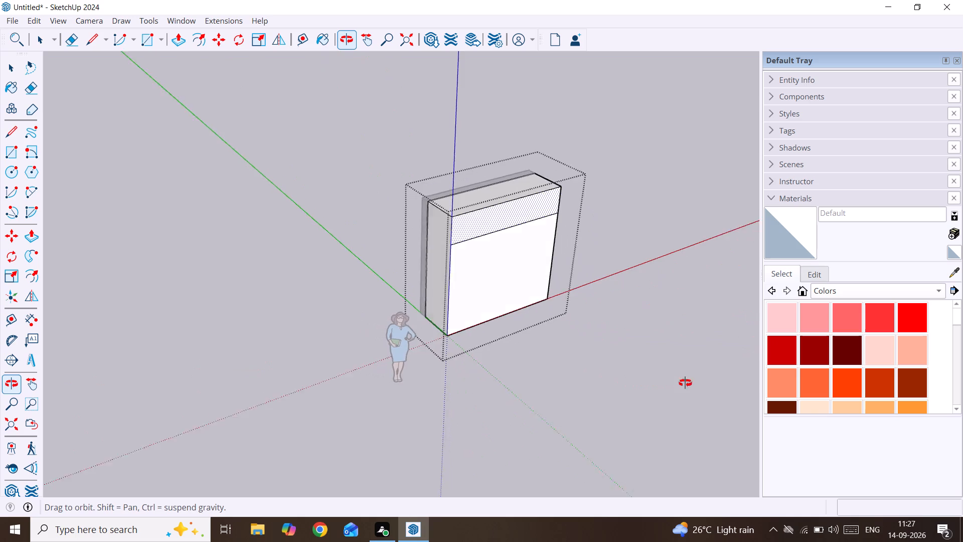
middle_drag(685, 383, 728, 382)
scroll(455, 265, up, 1)
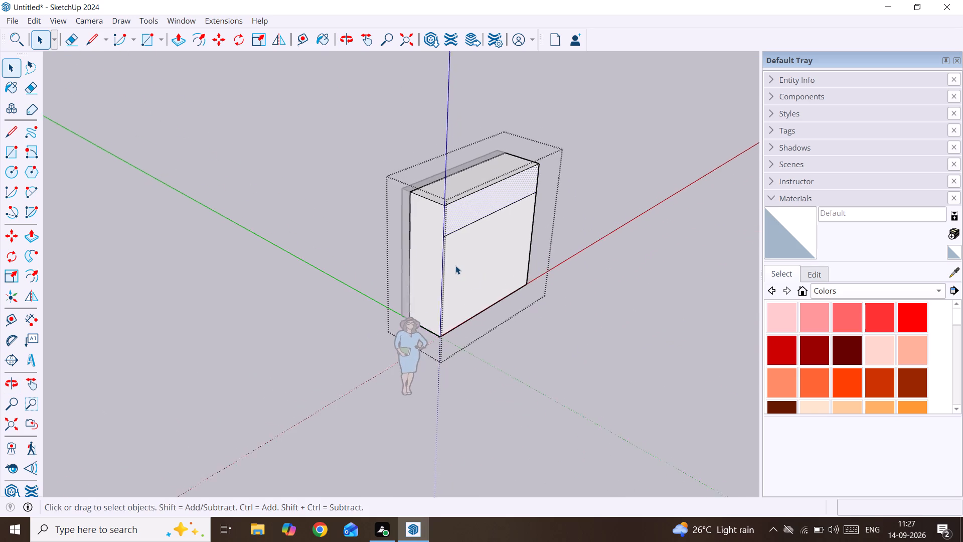
scroll(455, 265, up, 7)
triple_click(473, 156)
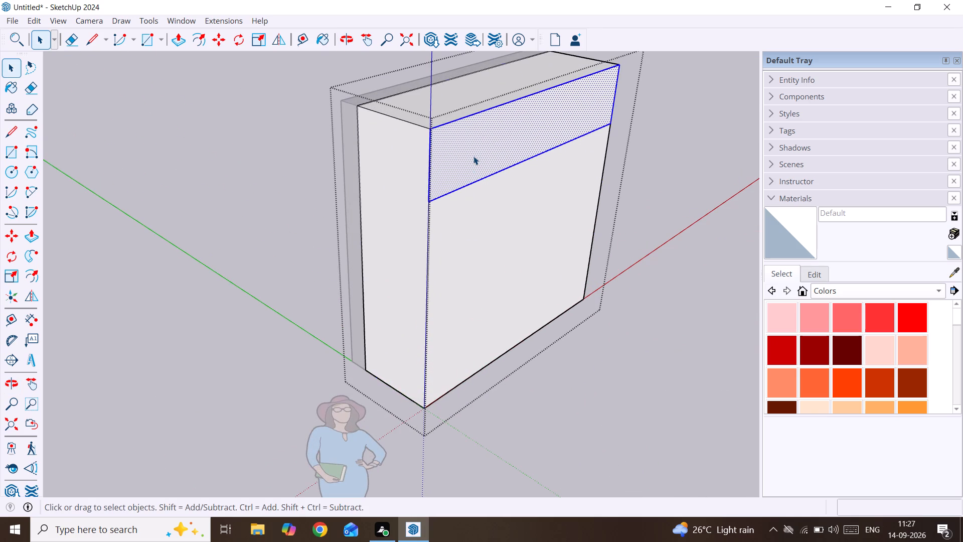
click(694, 139)
double_click(518, 135)
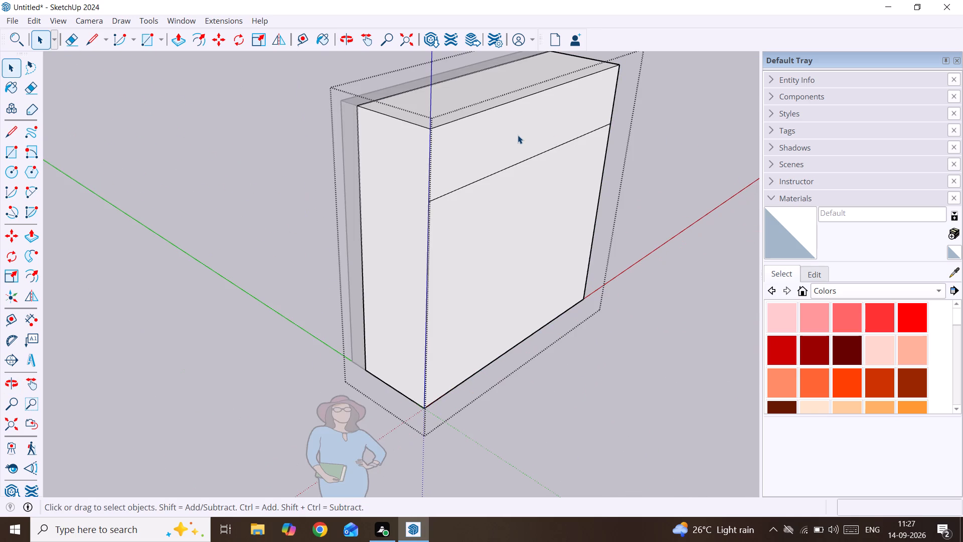
click(723, 120)
click(529, 137)
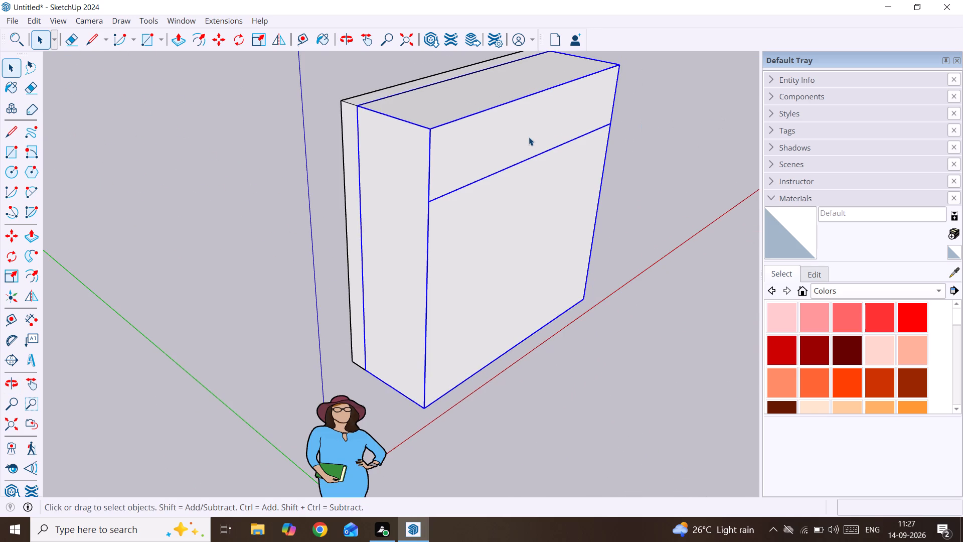
double_click(529, 137)
click(528, 138)
double_click(528, 138)
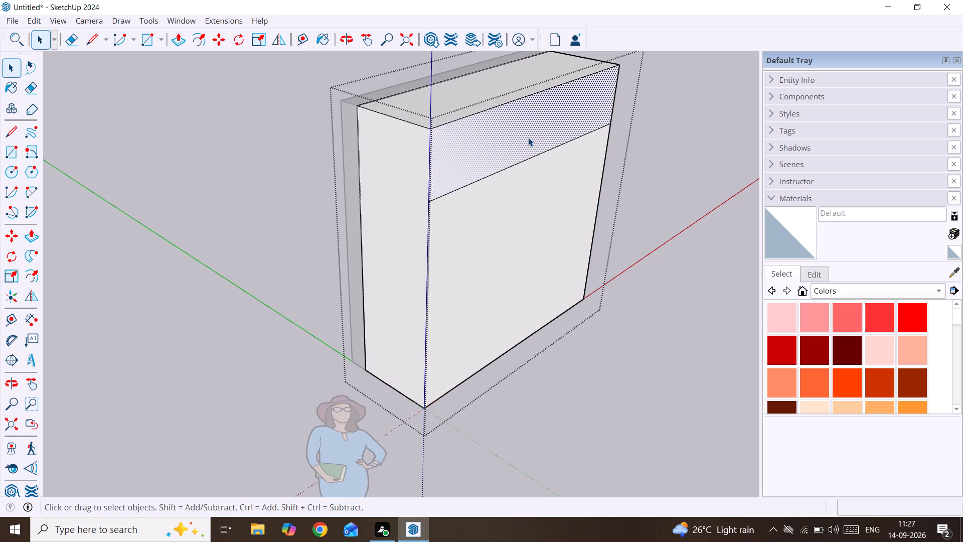
right_click(528, 138)
click(579, 258)
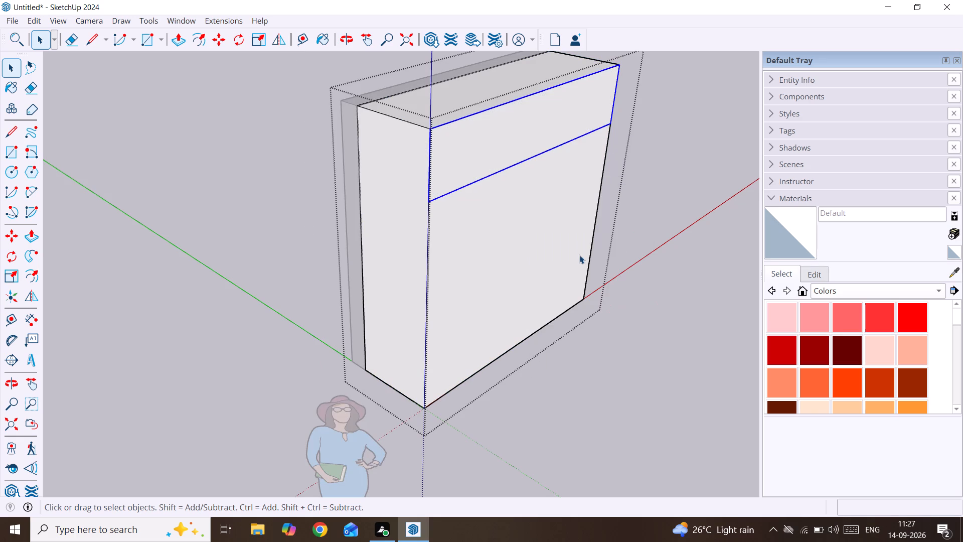
click(635, 182)
double_click(526, 140)
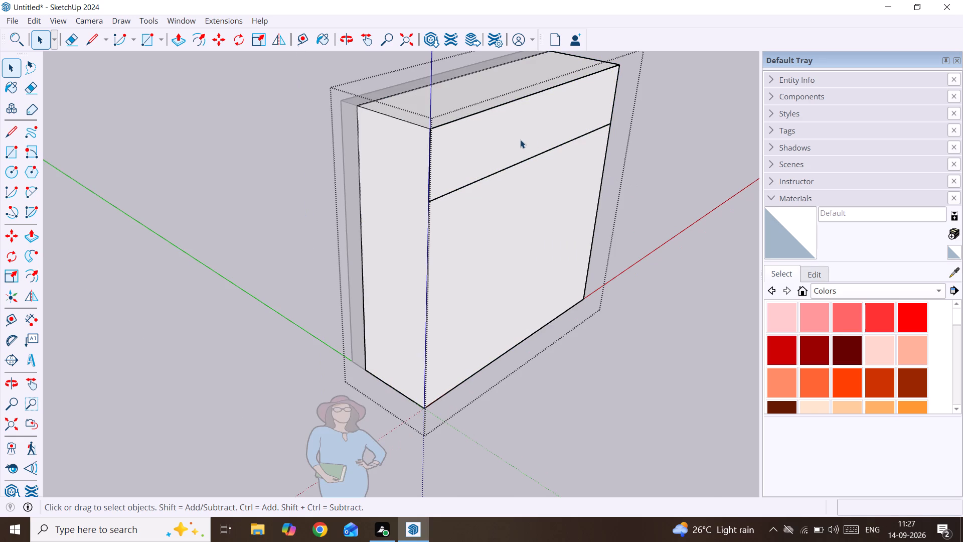
double_click(519, 140)
click(688, 179)
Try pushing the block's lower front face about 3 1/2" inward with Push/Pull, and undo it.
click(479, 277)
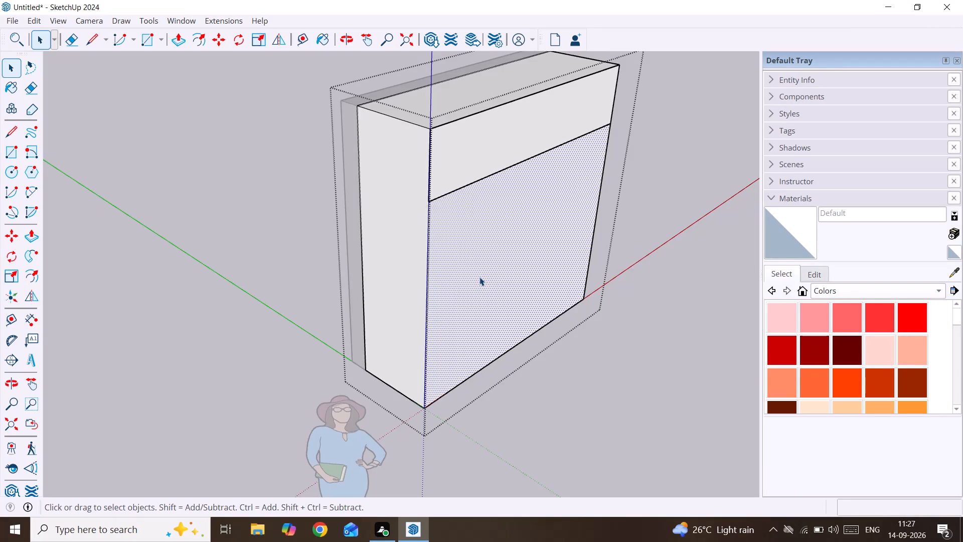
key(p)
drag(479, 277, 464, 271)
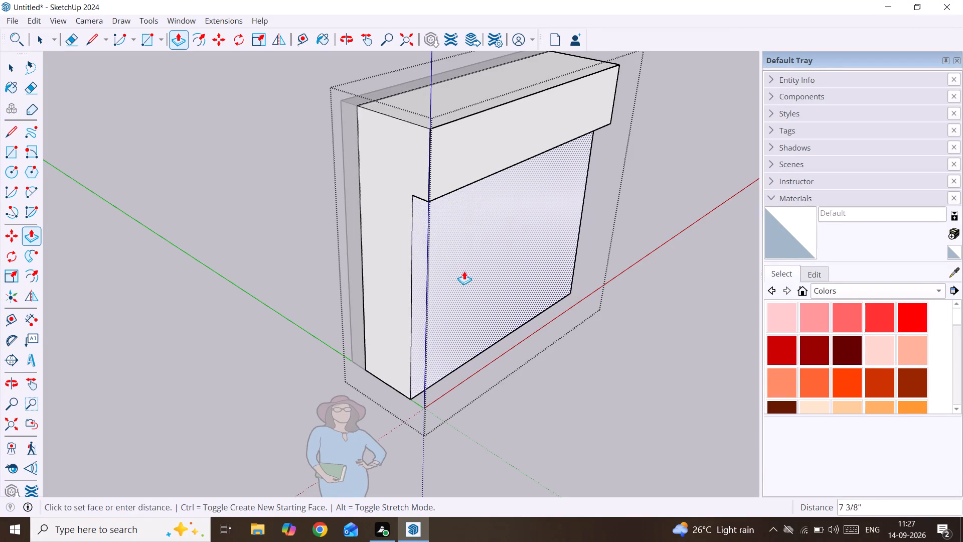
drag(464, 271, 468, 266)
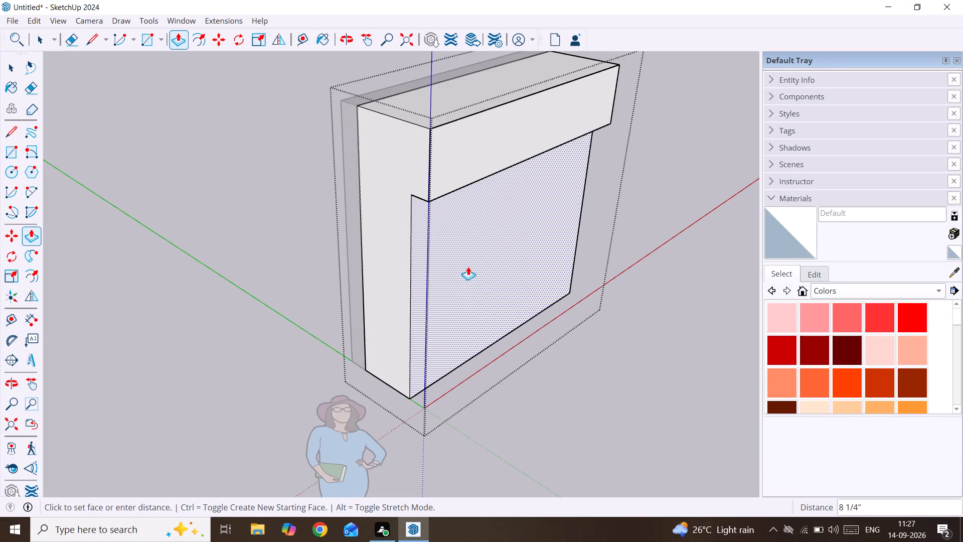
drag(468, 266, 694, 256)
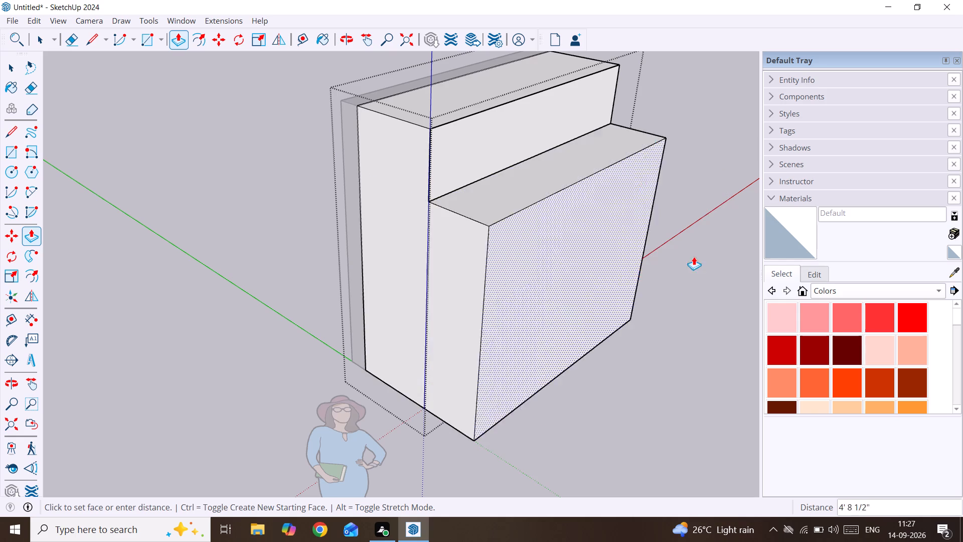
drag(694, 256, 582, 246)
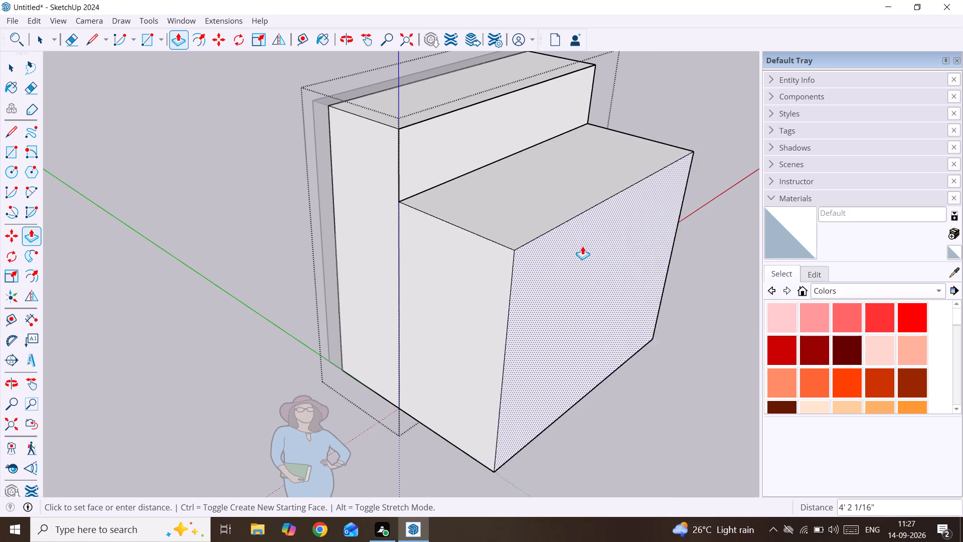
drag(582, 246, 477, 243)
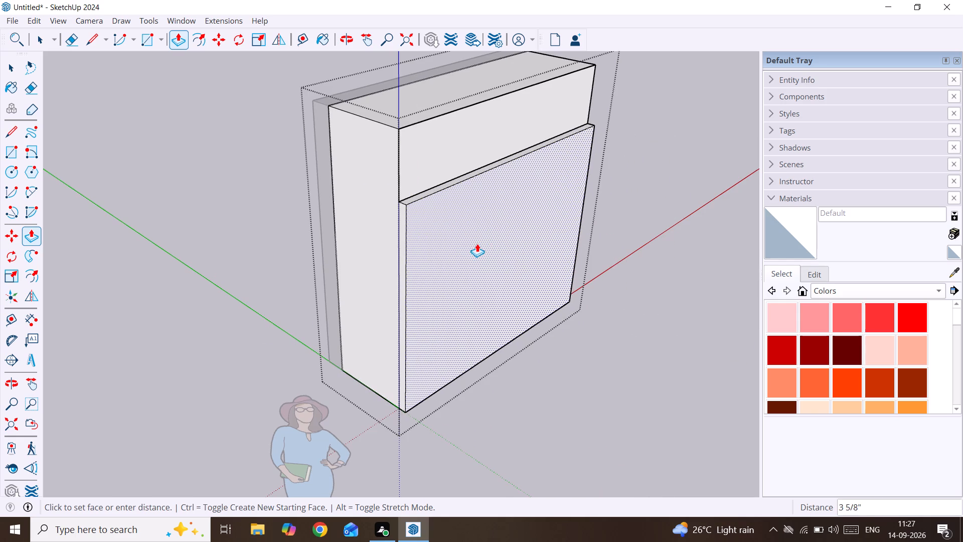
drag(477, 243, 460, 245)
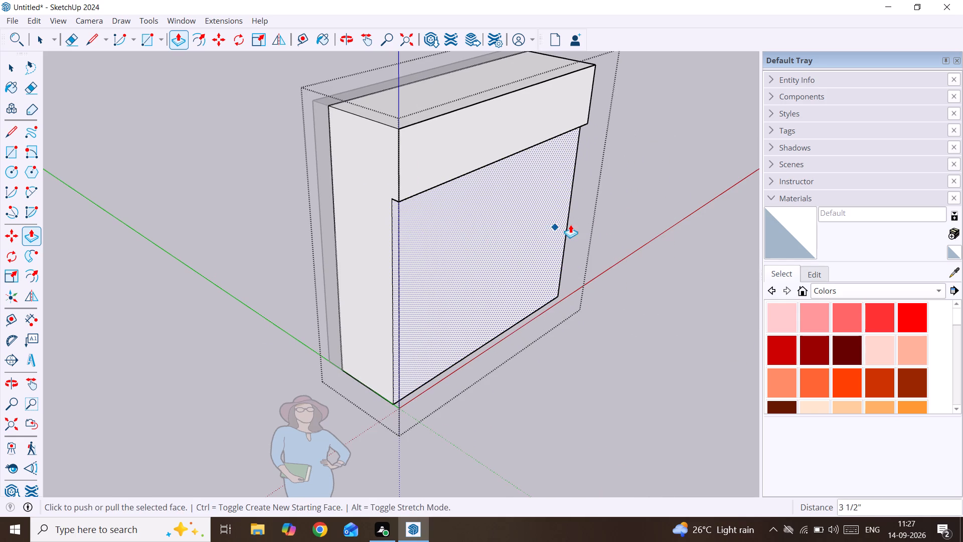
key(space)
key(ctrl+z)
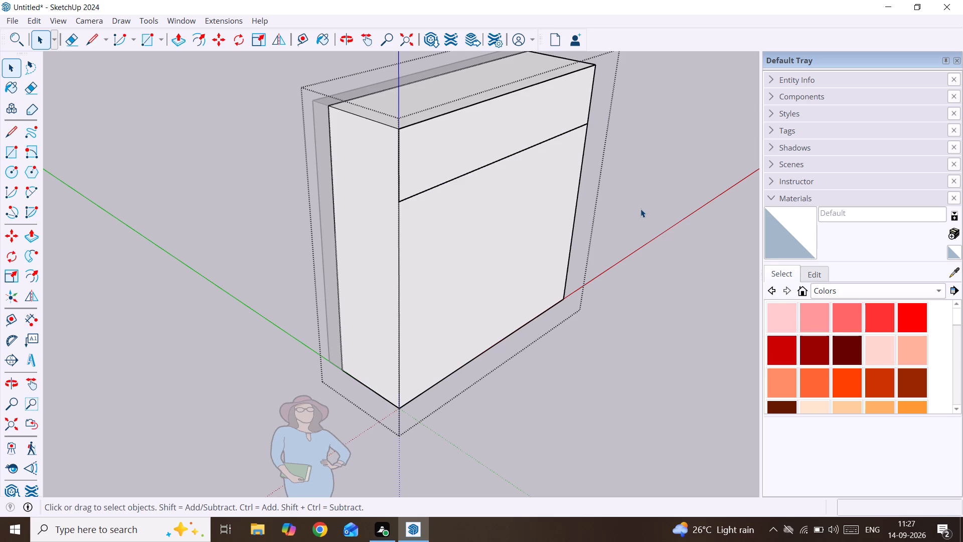
Open the upper strip's nested group for editing.
middle_drag(640, 209, 424, 239)
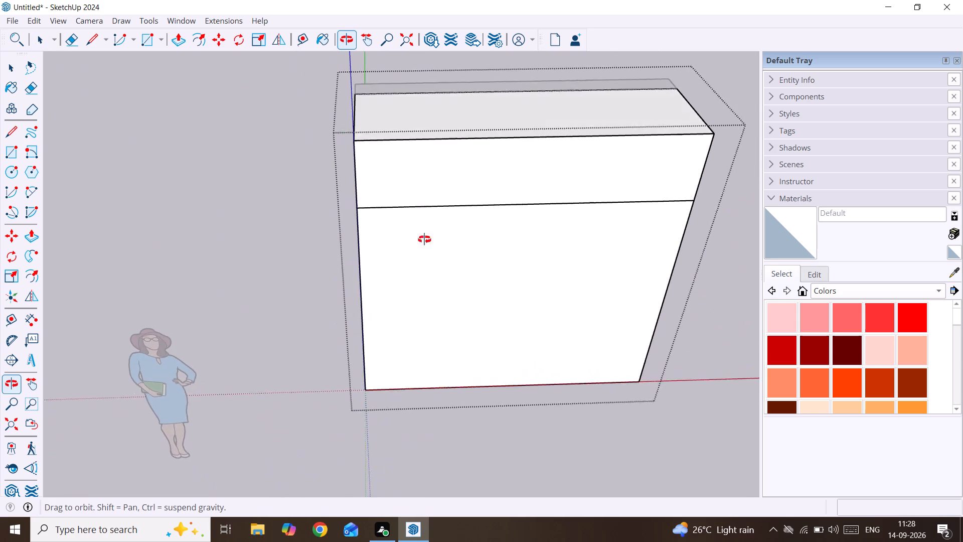
middle_drag(424, 239, 421, 193)
scroll(421, 193, up, 1)
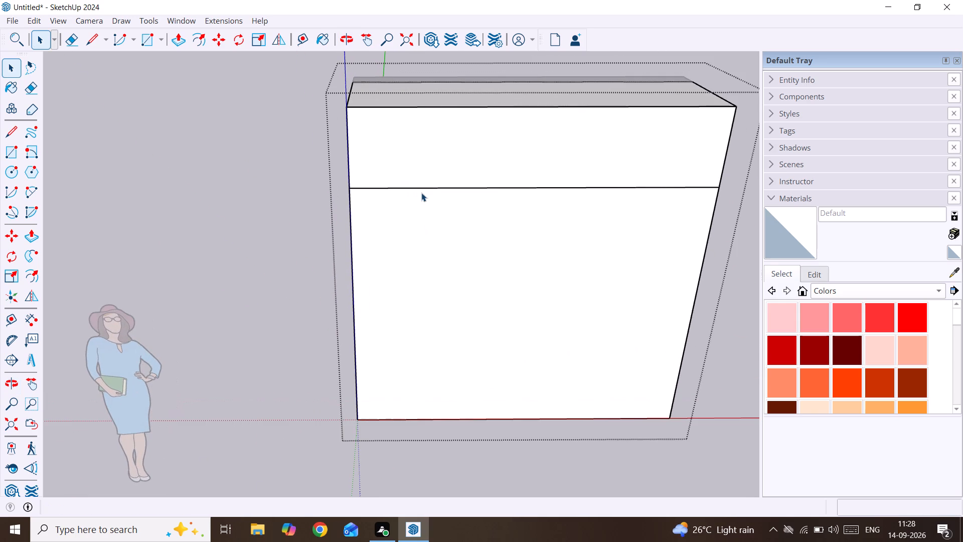
double_click(451, 161)
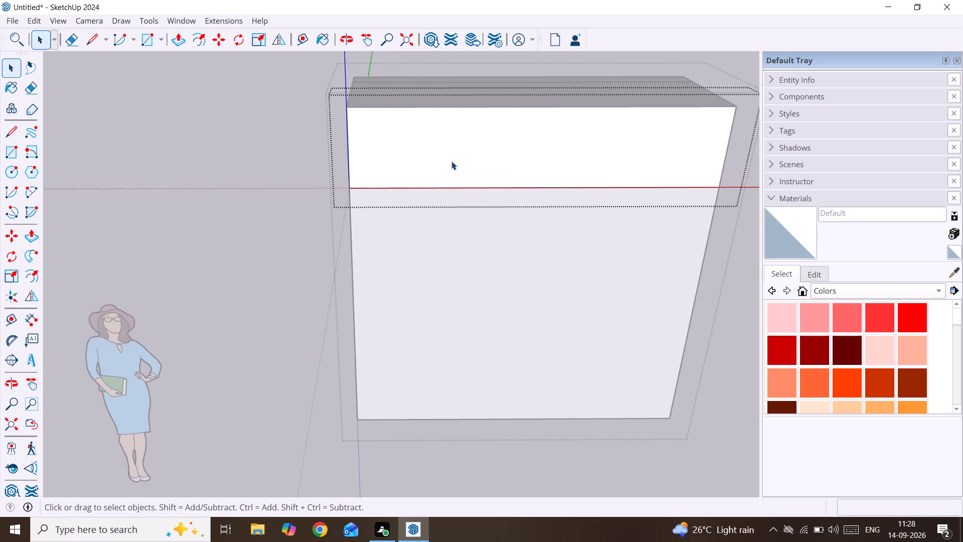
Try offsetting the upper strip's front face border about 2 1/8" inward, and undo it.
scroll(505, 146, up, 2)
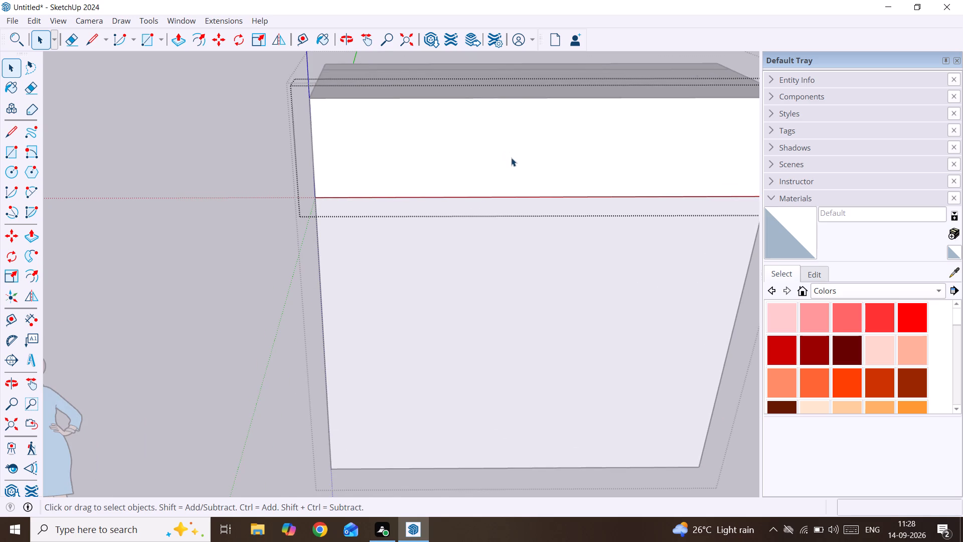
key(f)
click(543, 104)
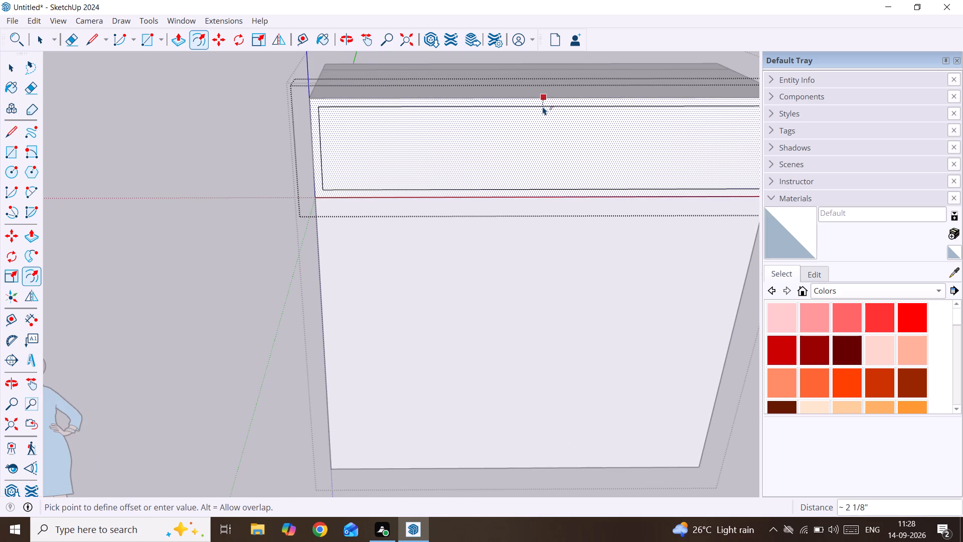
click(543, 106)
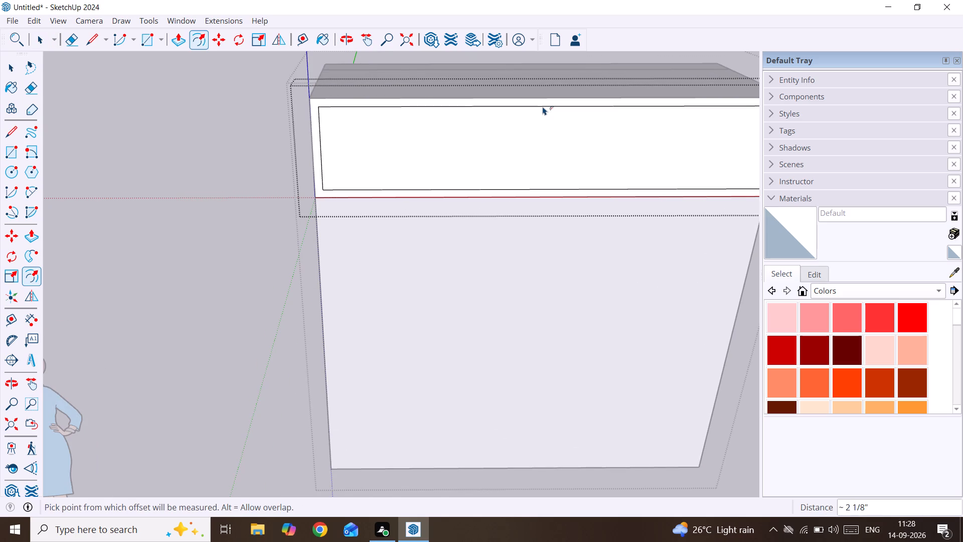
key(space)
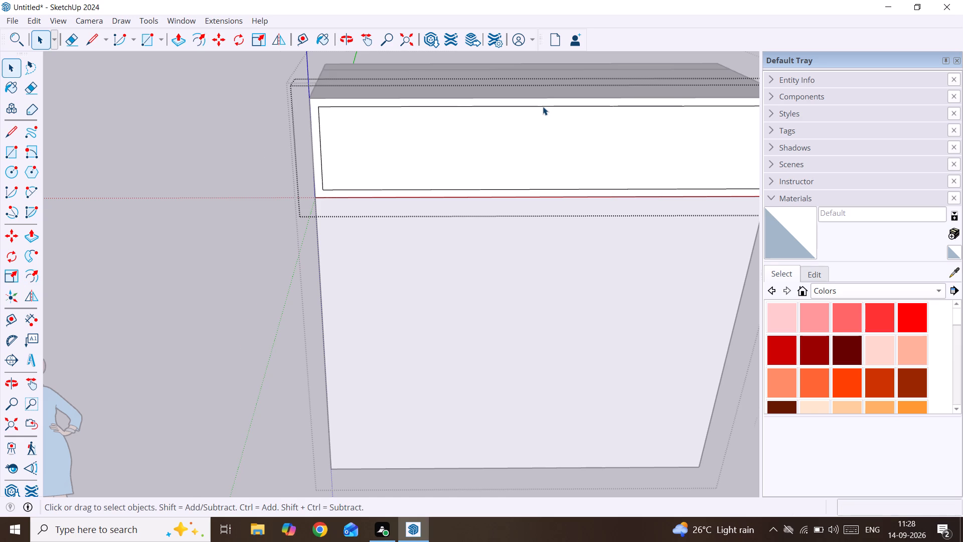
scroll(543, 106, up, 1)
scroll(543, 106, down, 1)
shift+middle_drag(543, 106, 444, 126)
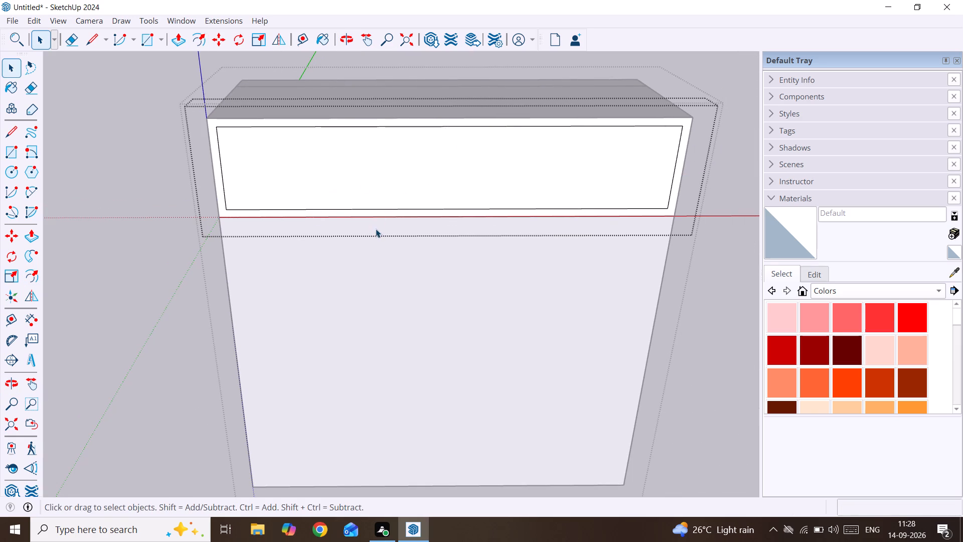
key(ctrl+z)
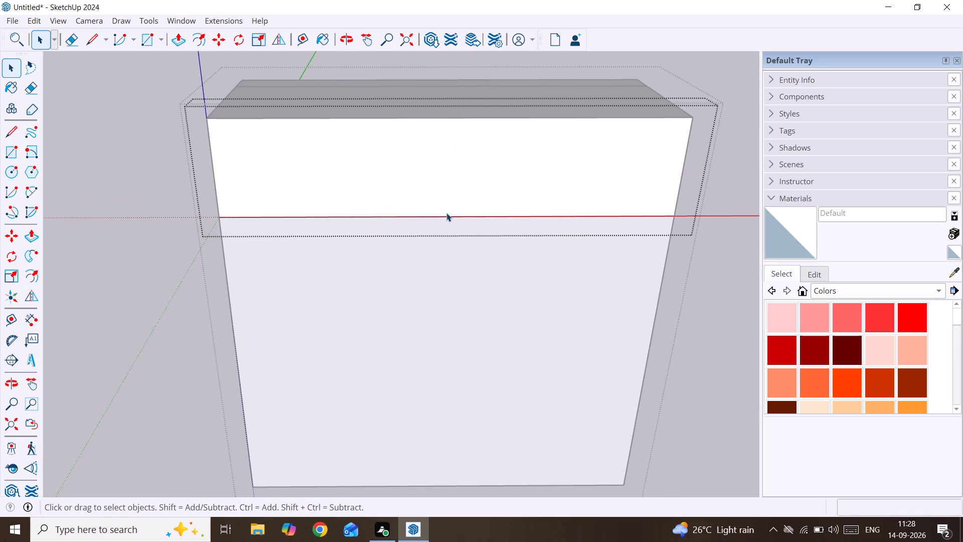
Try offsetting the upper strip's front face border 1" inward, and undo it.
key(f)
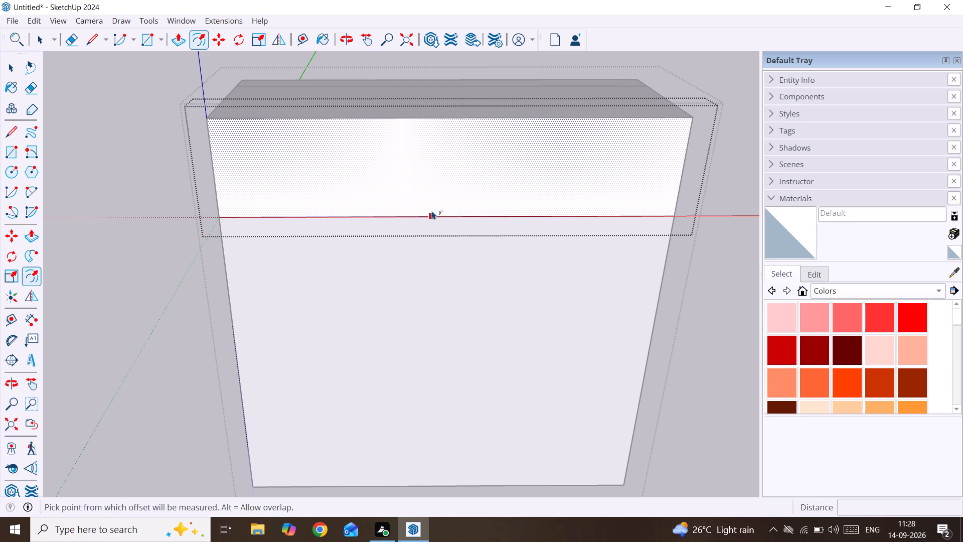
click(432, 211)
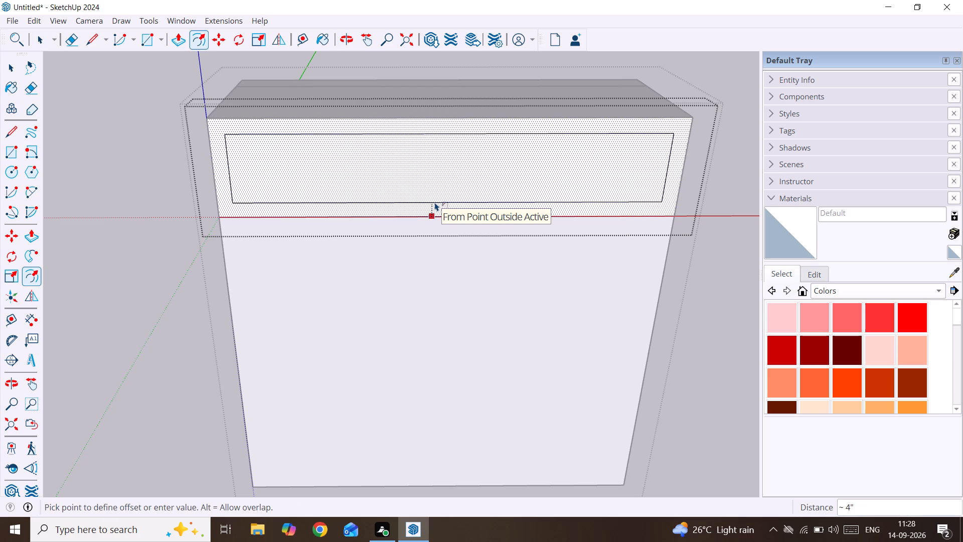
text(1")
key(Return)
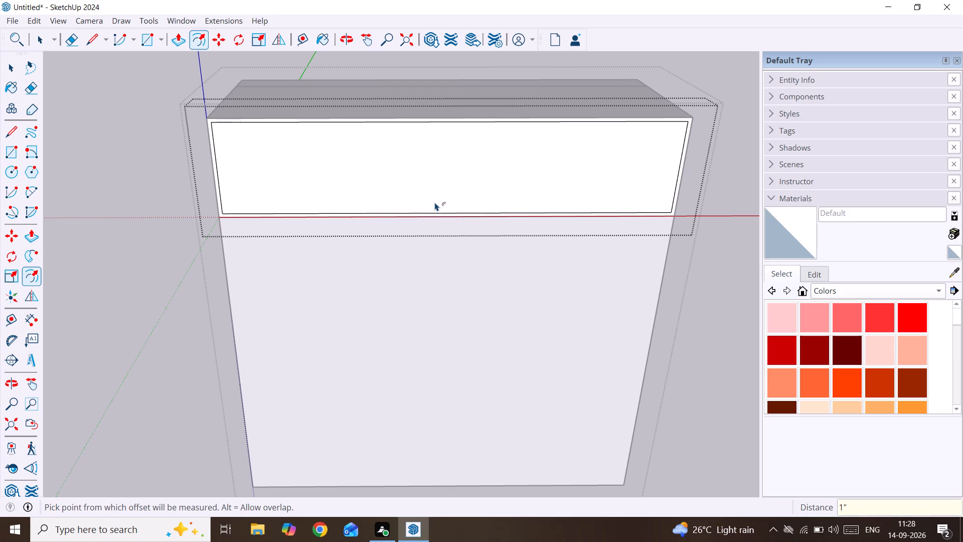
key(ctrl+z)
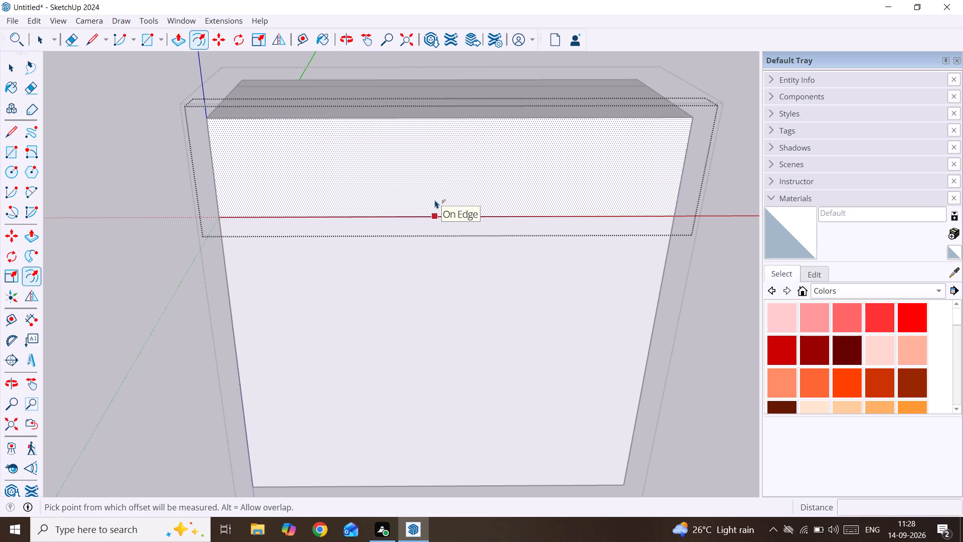
Offset the upper strip's front face border 2" inward.
click(433, 215)
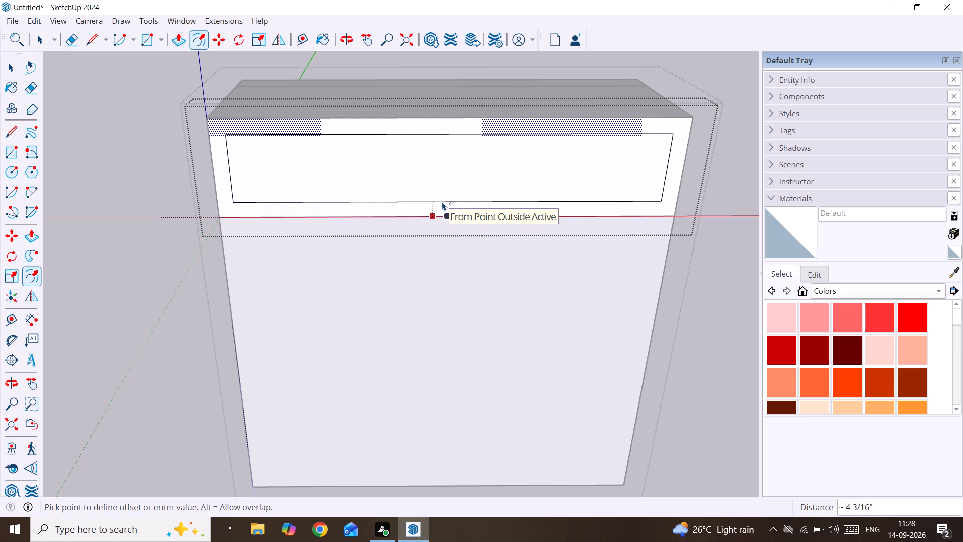
text(2")
key(Return)
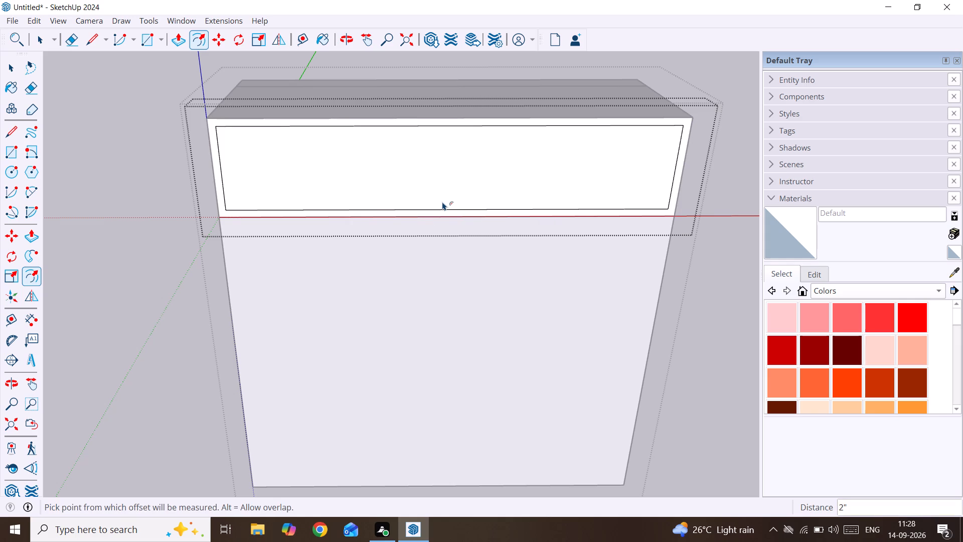
key(space)
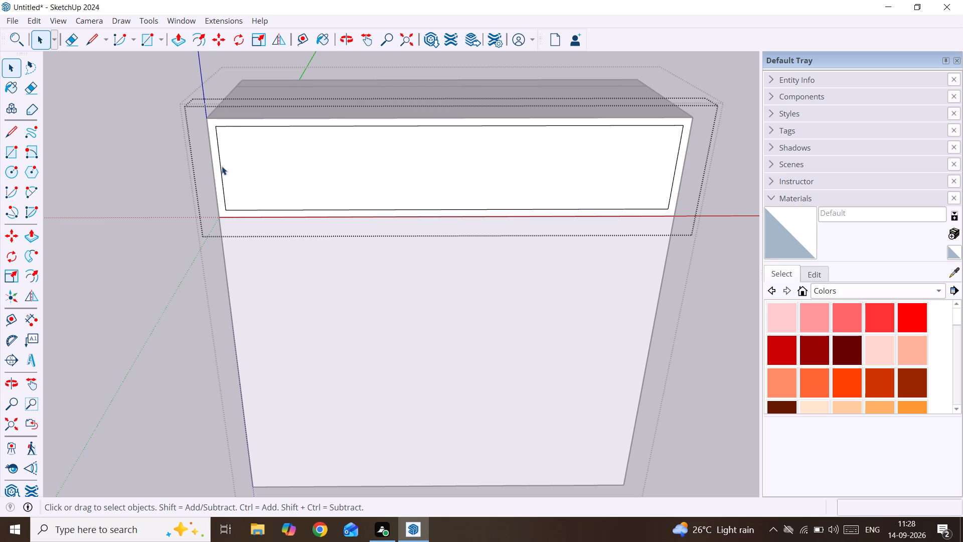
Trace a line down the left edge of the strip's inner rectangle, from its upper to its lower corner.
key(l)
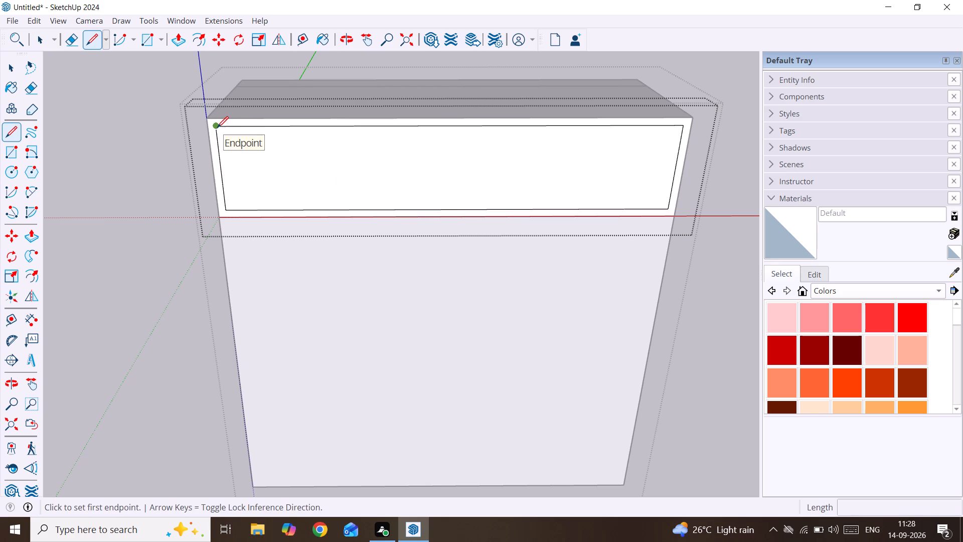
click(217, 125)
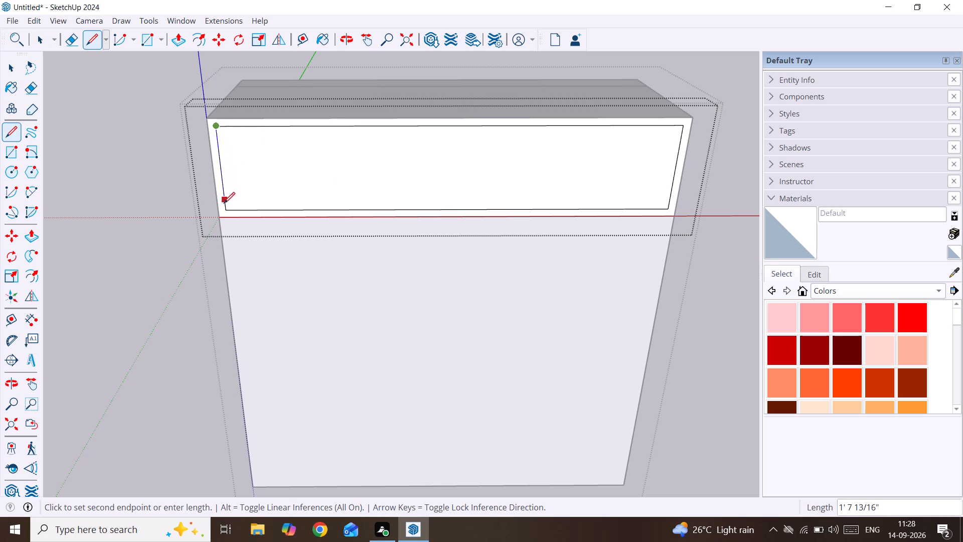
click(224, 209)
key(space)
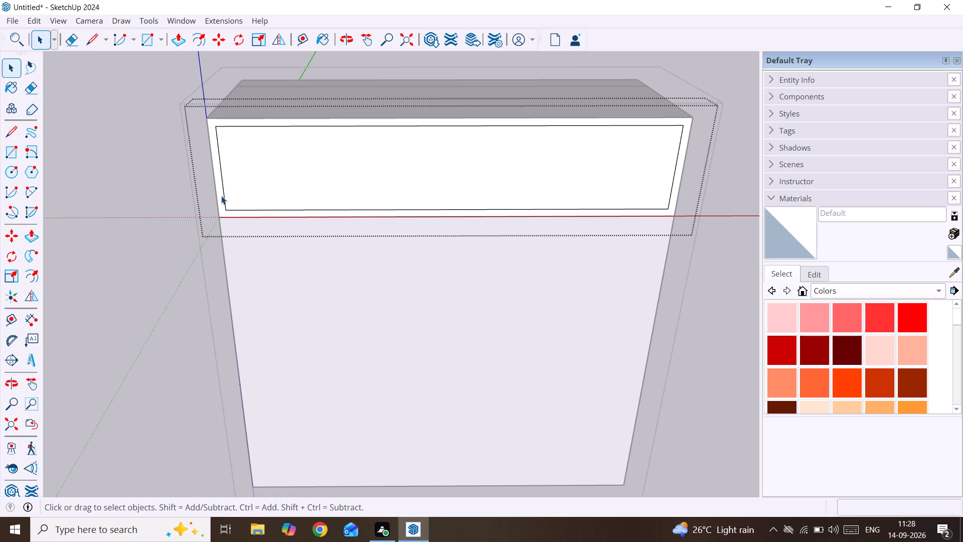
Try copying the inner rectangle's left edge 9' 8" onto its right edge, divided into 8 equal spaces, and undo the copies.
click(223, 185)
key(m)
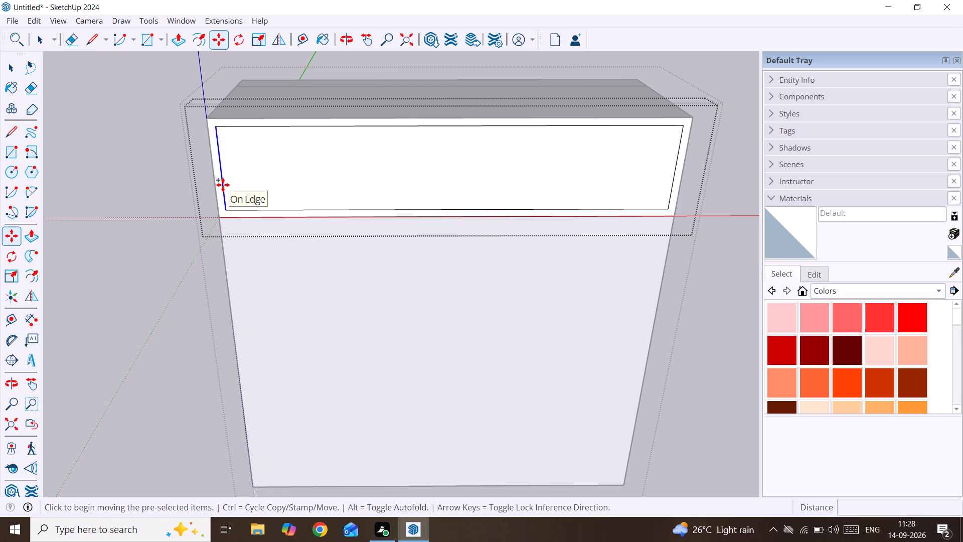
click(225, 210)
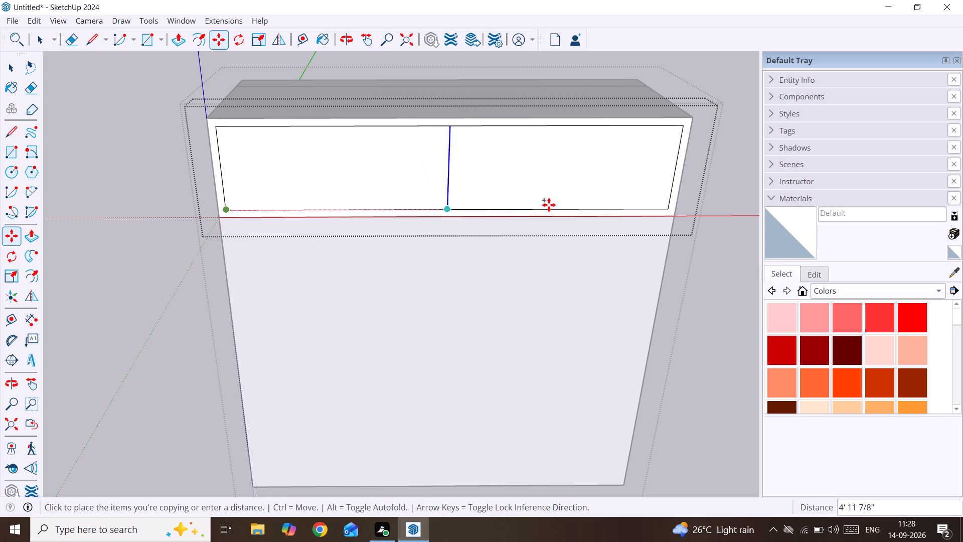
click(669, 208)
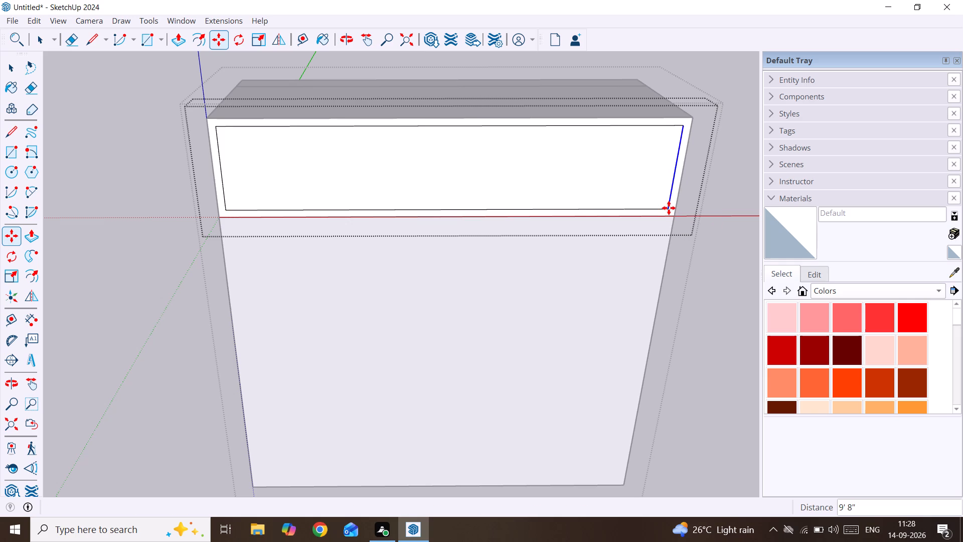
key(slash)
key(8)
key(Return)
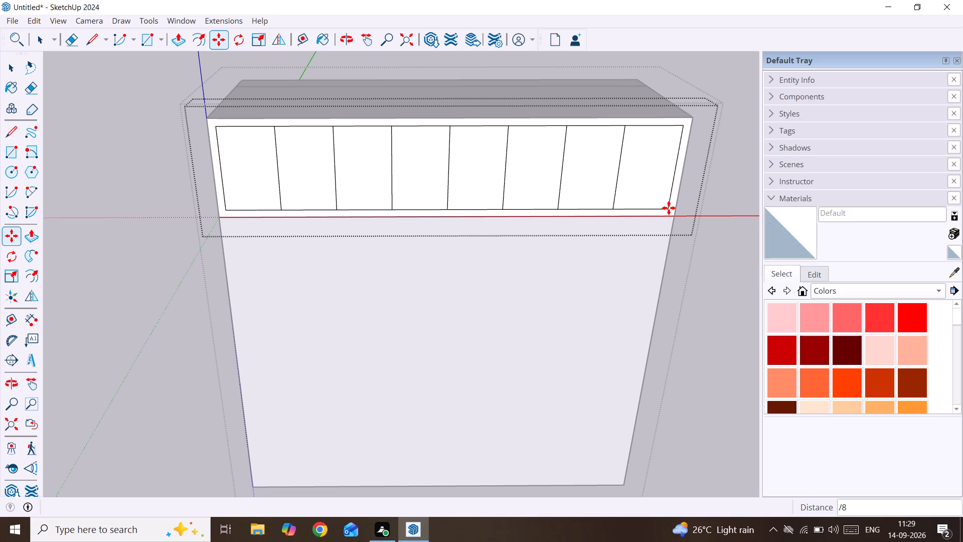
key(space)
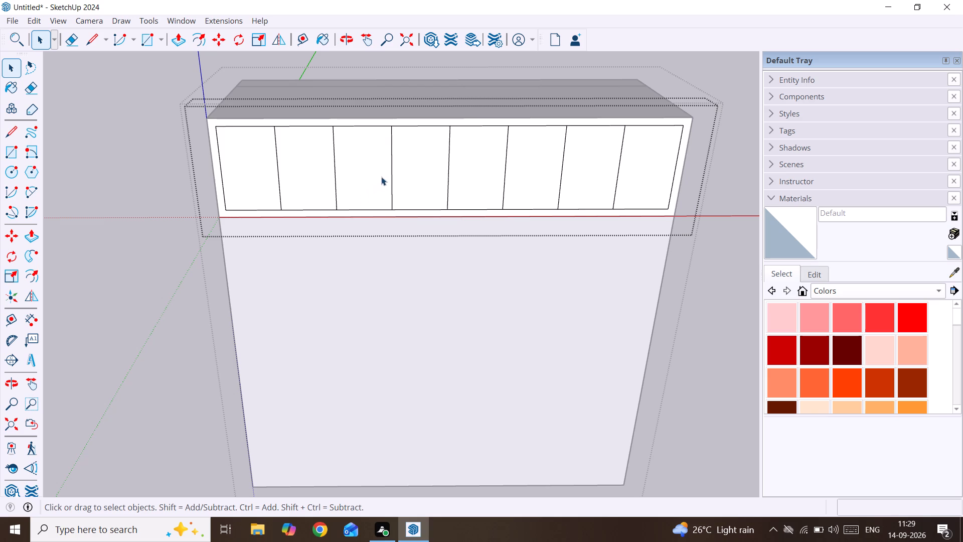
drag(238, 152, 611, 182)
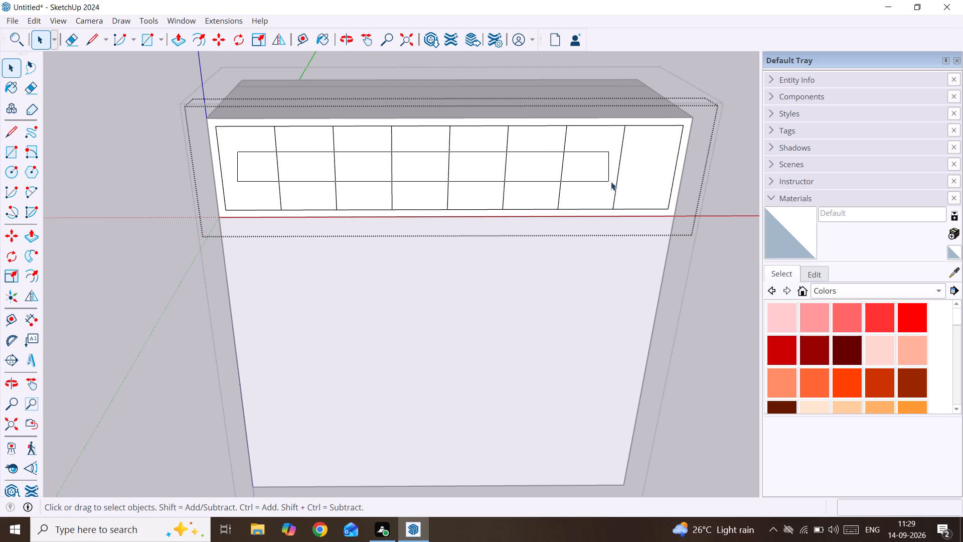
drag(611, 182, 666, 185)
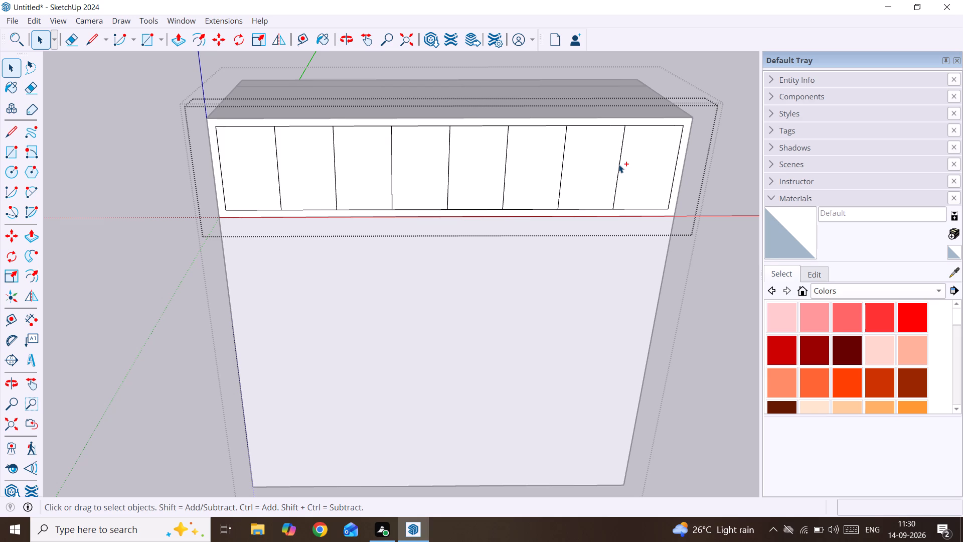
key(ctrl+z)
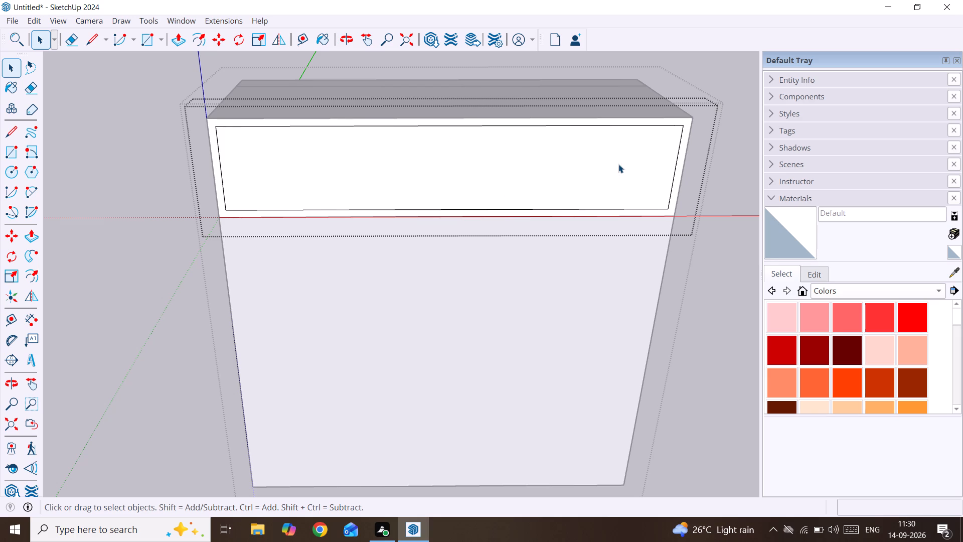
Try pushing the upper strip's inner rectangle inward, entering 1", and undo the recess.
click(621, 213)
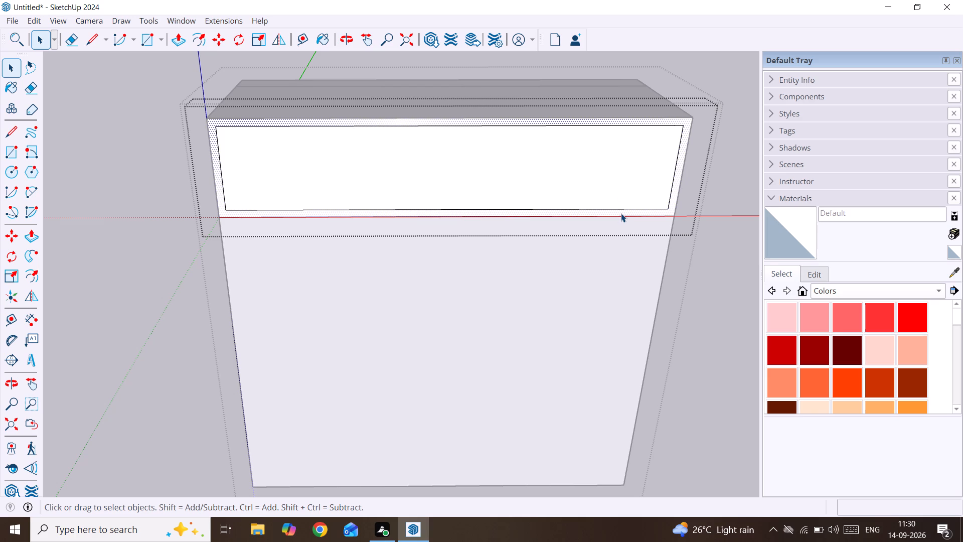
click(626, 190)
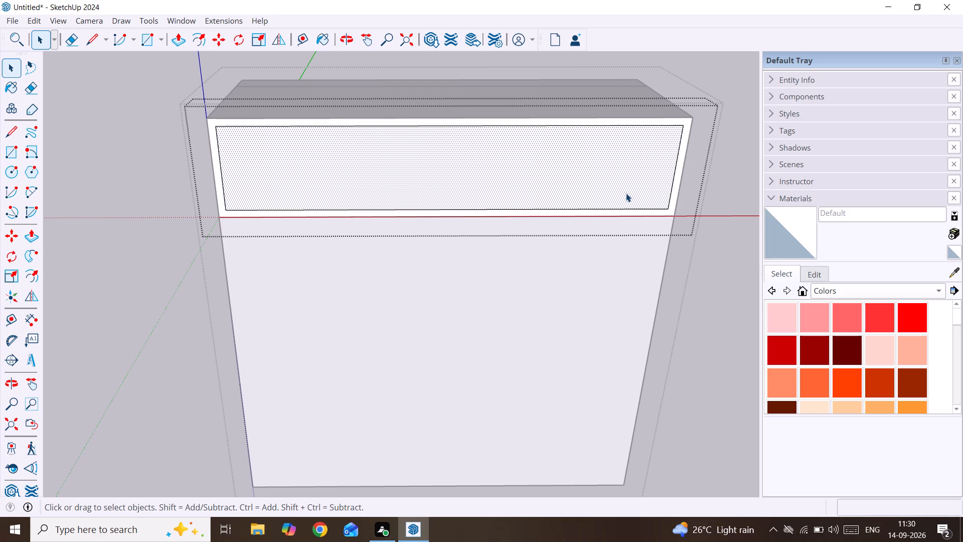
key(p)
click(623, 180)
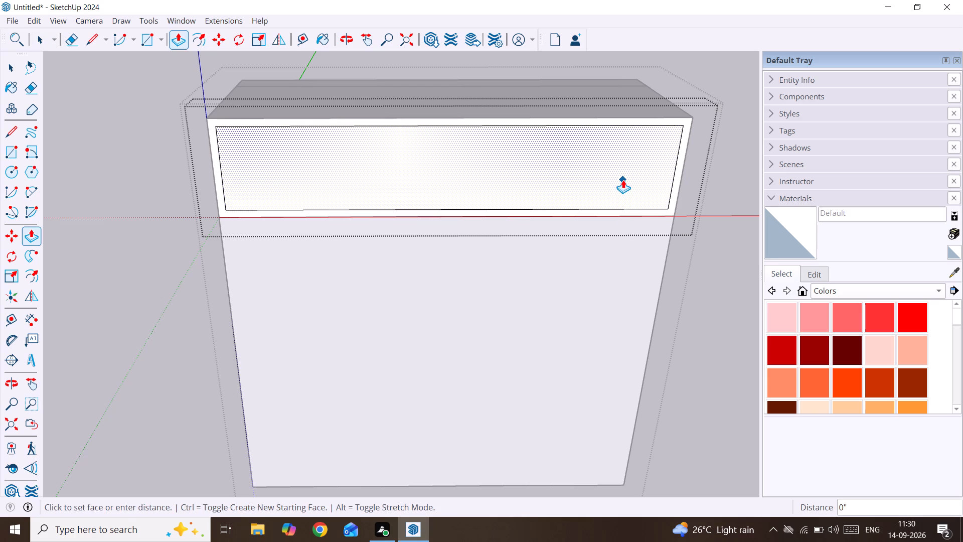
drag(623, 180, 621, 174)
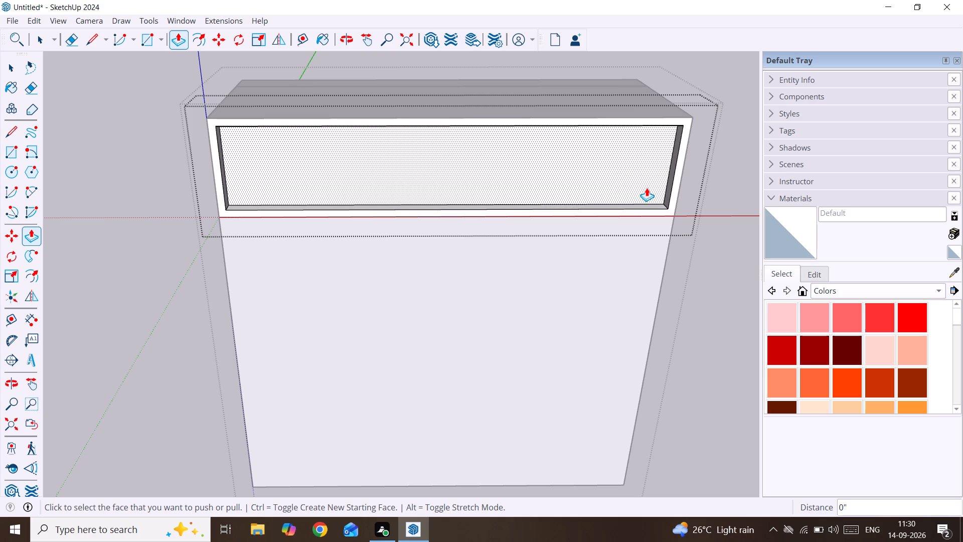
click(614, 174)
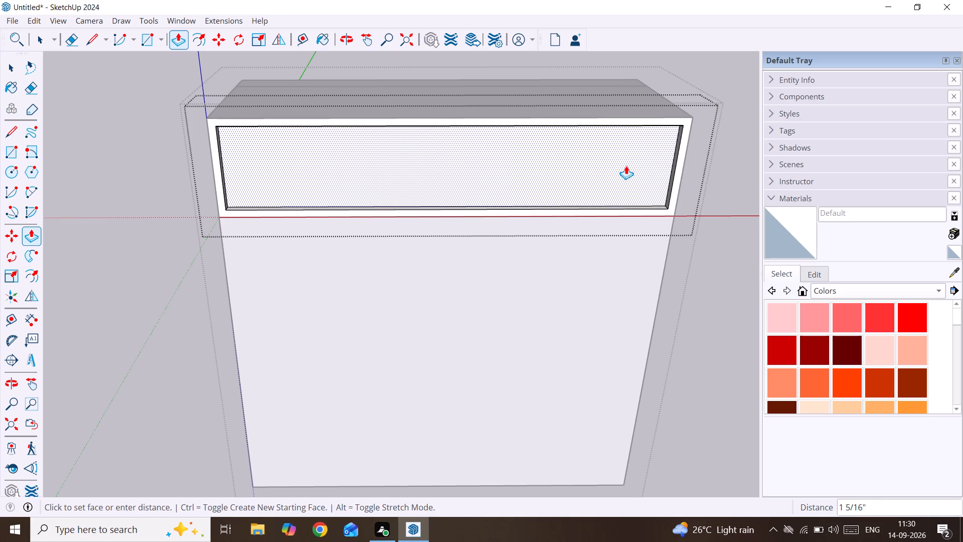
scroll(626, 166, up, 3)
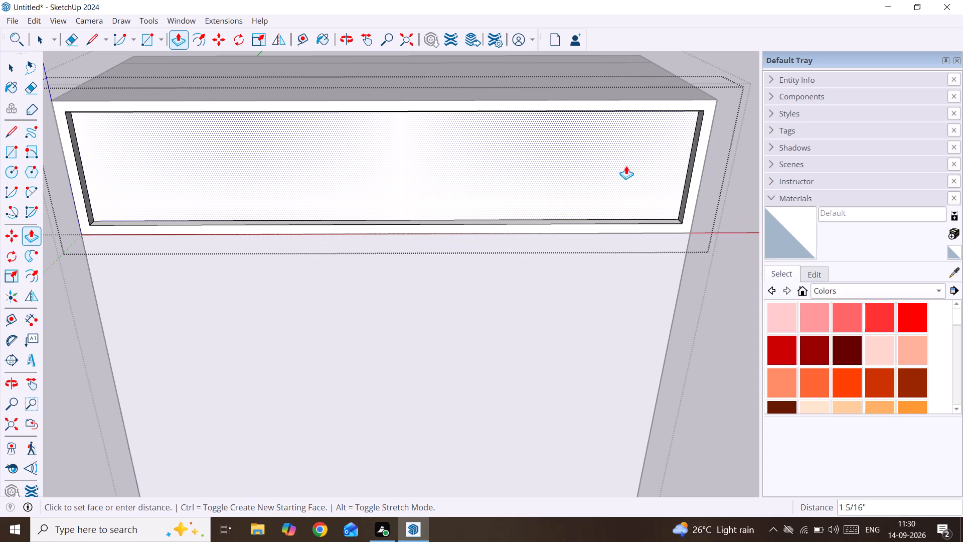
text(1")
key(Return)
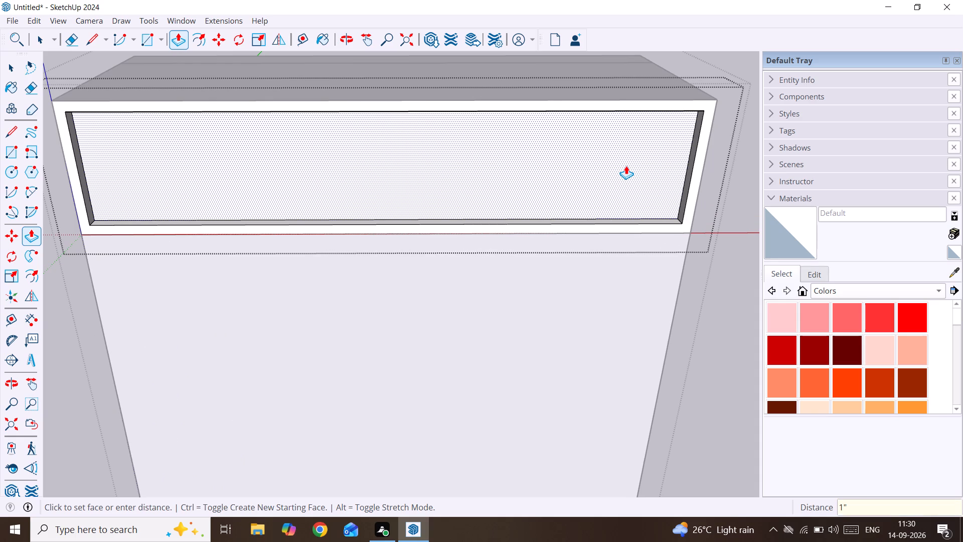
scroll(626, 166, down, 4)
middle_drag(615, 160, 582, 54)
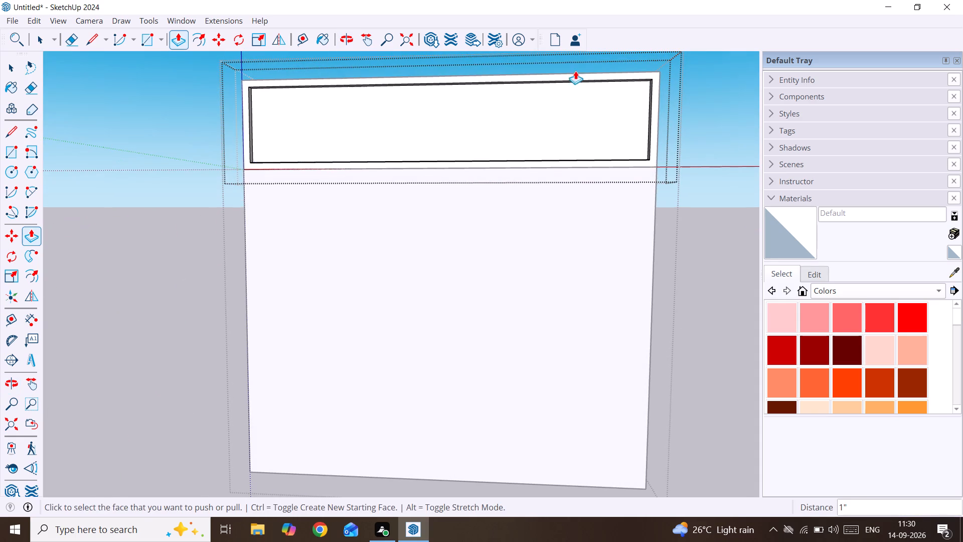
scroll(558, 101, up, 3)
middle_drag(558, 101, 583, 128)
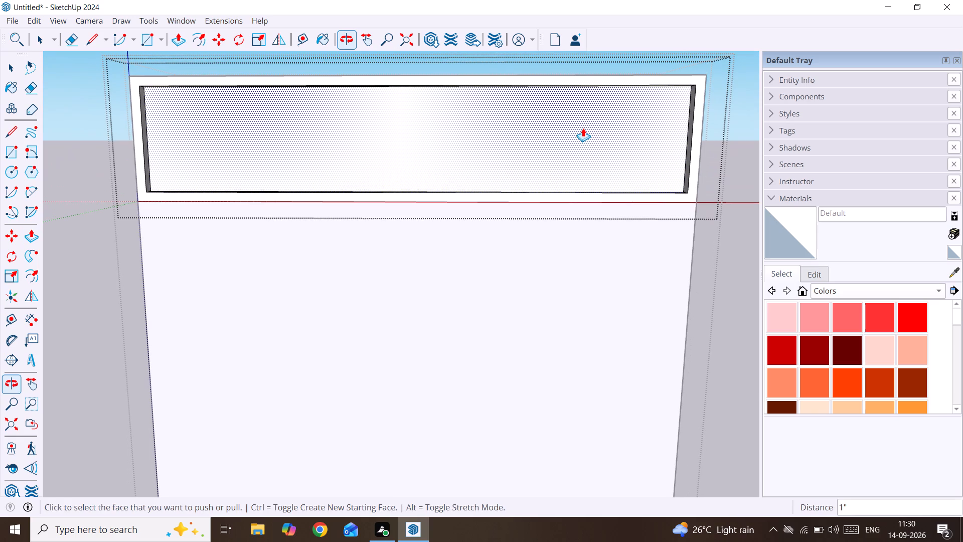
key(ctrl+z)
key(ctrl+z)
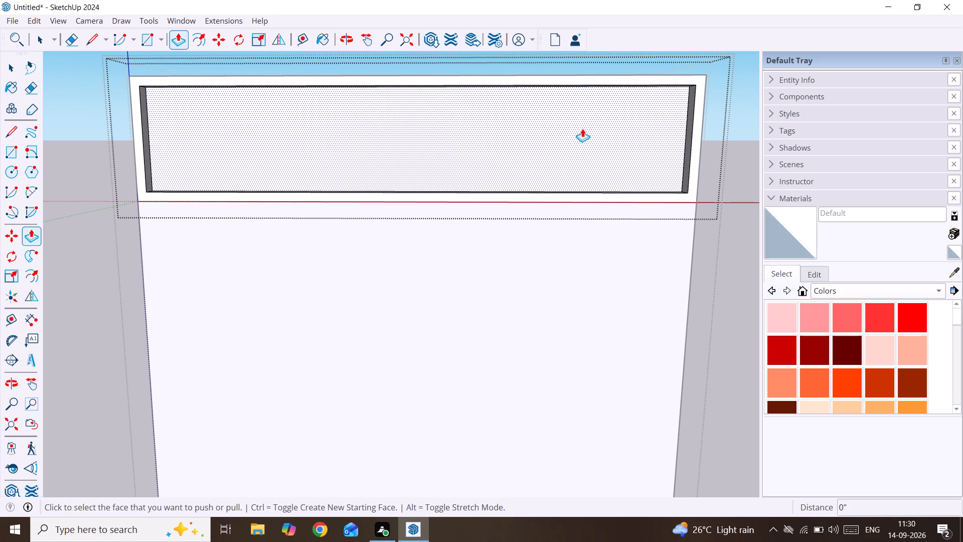
Push the upper strip's inner rectangle inward 0.8" to form the recess.
click(582, 132)
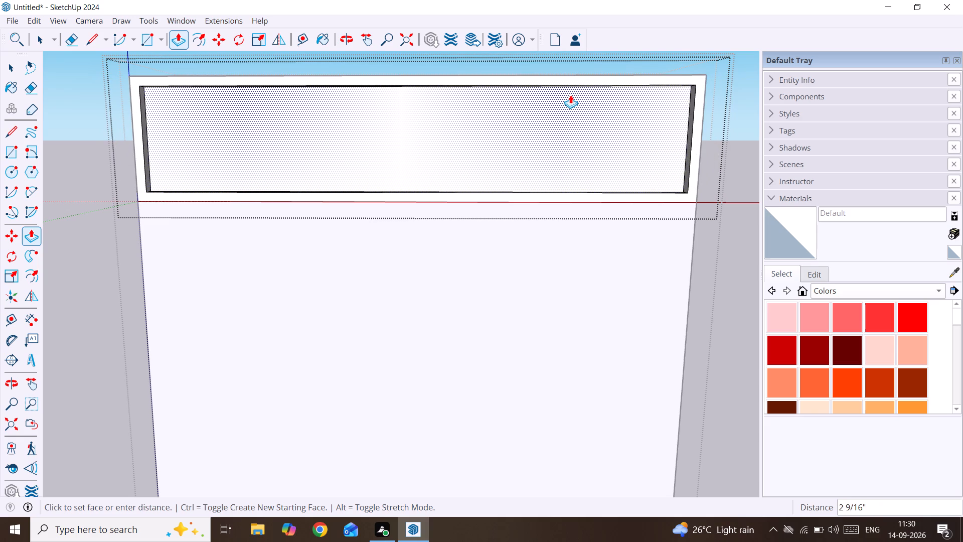
key(period)
text(8")
key(Return)
click(570, 95)
key(space)
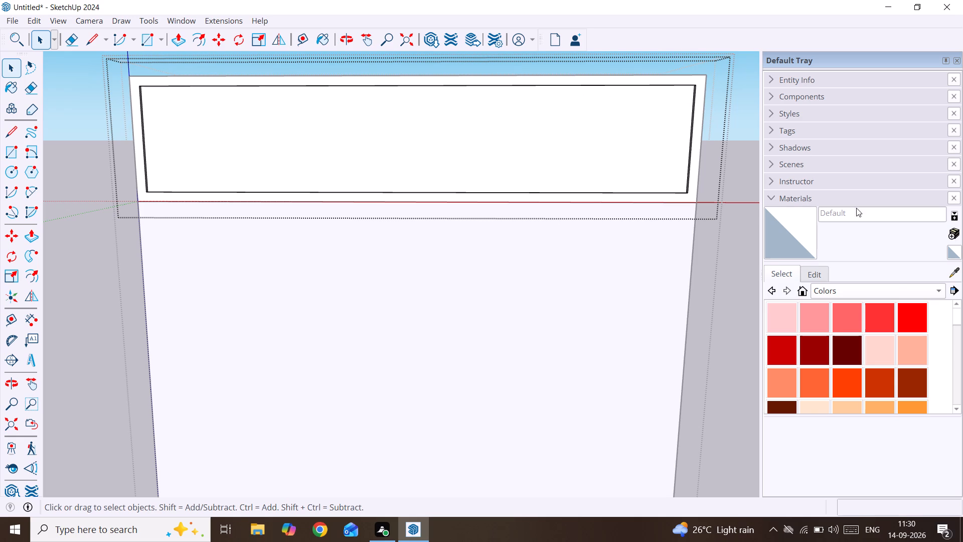
Paint the frame around the upper strip's recess with Color D06 from the Colors collection.
scroll(811, 346, up, 7)
scroll(823, 345, down, 7)
scroll(827, 341, up, 2)
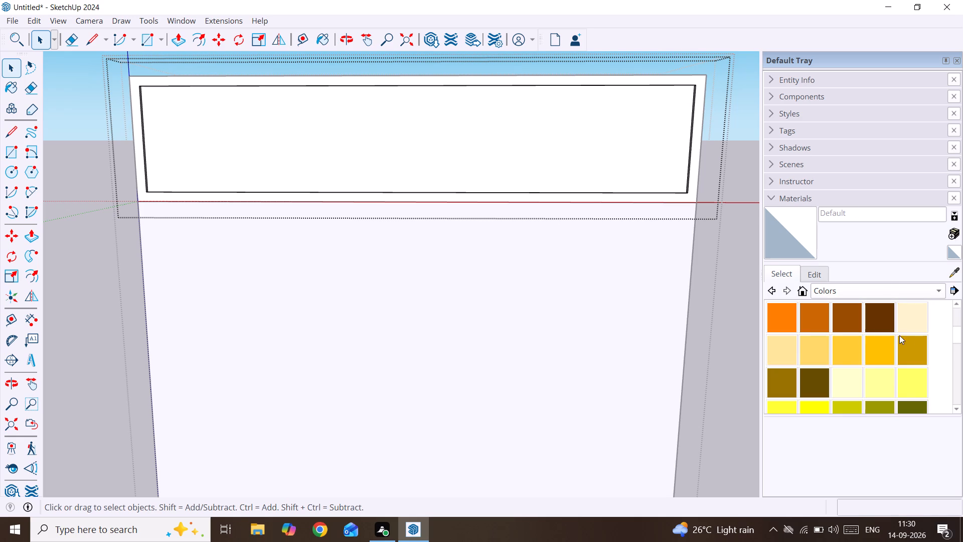
click(906, 338)
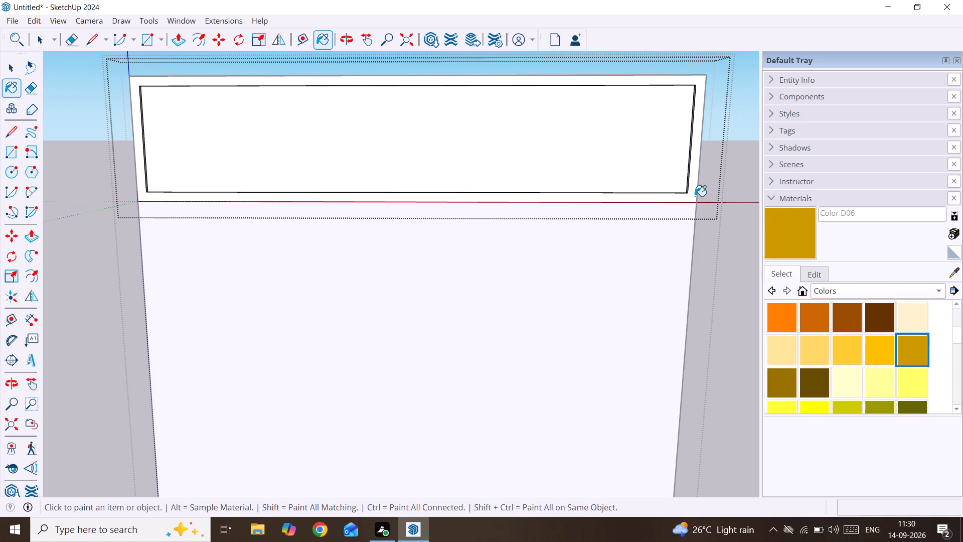
click(688, 198)
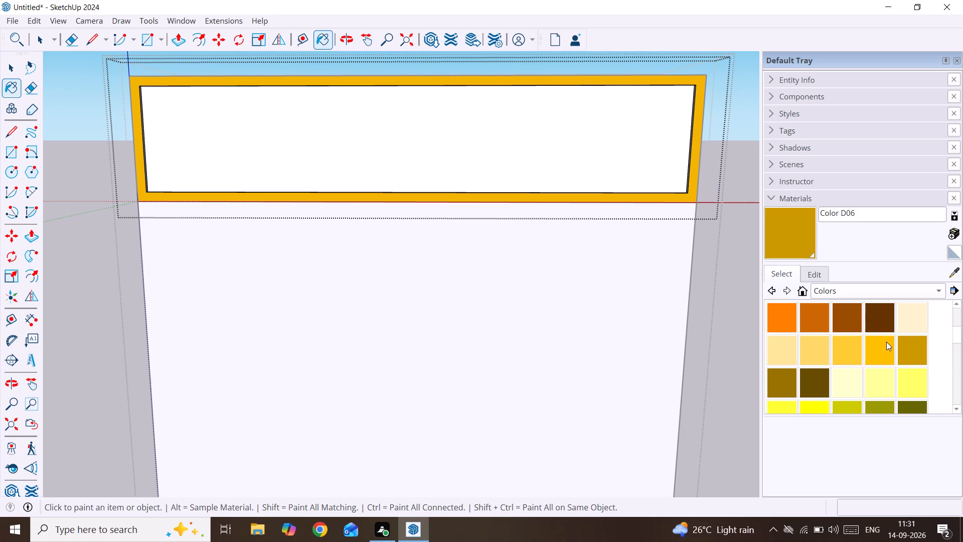
Browse the Metal, Synthetic Surfaces, Water, Tile, Window Coverings, and Landscaping, Fencing and Vegetation material collections for another finish.
scroll(886, 342, down, 2)
click(930, 290)
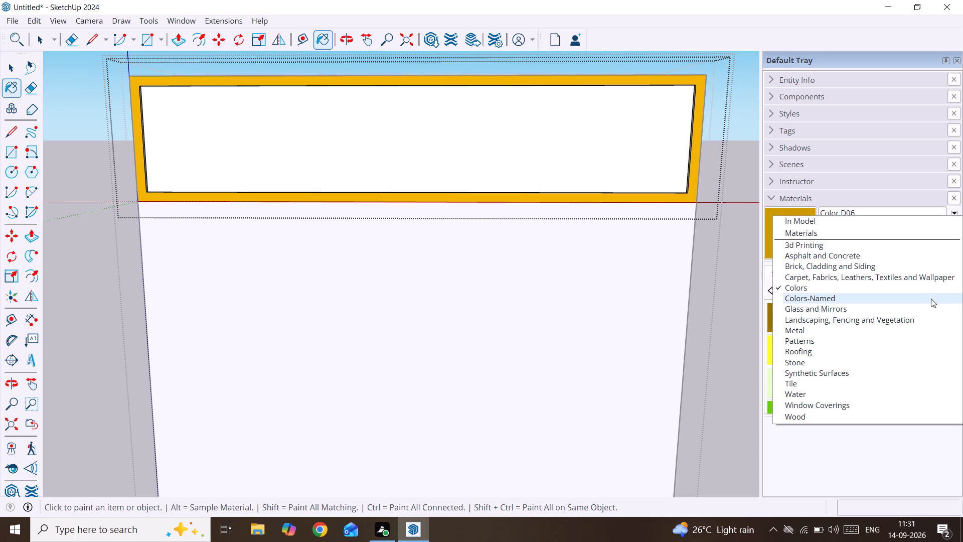
click(878, 327)
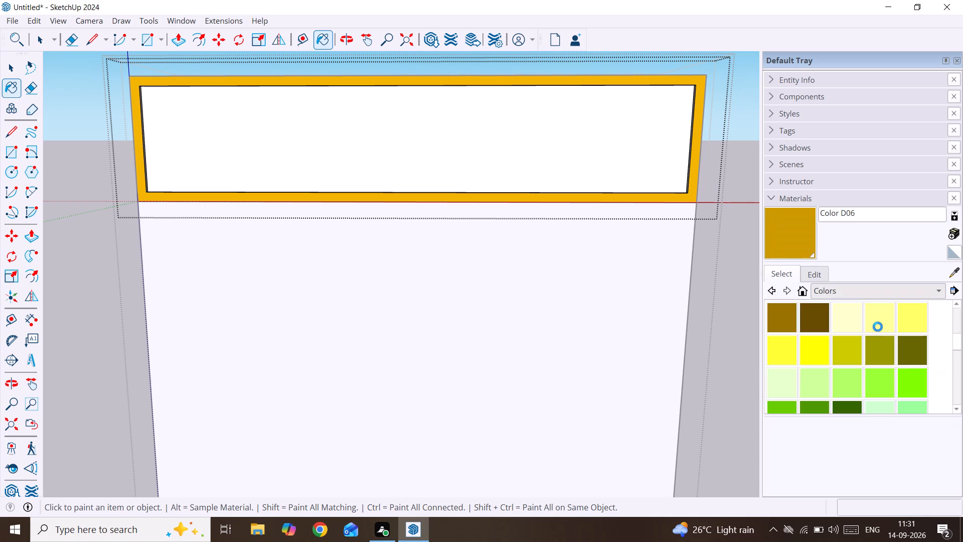
scroll(880, 343, down, 2)
scroll(880, 343, up, 4)
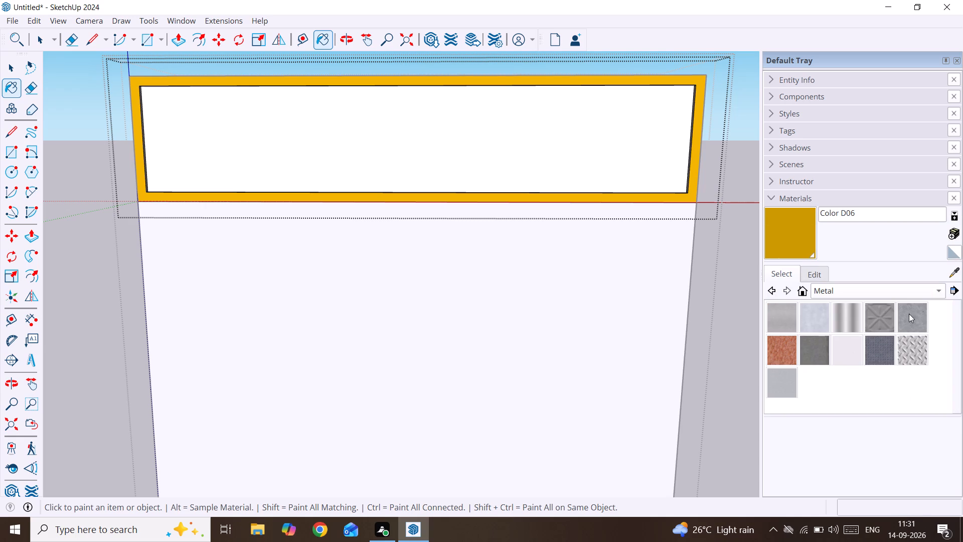
click(926, 286)
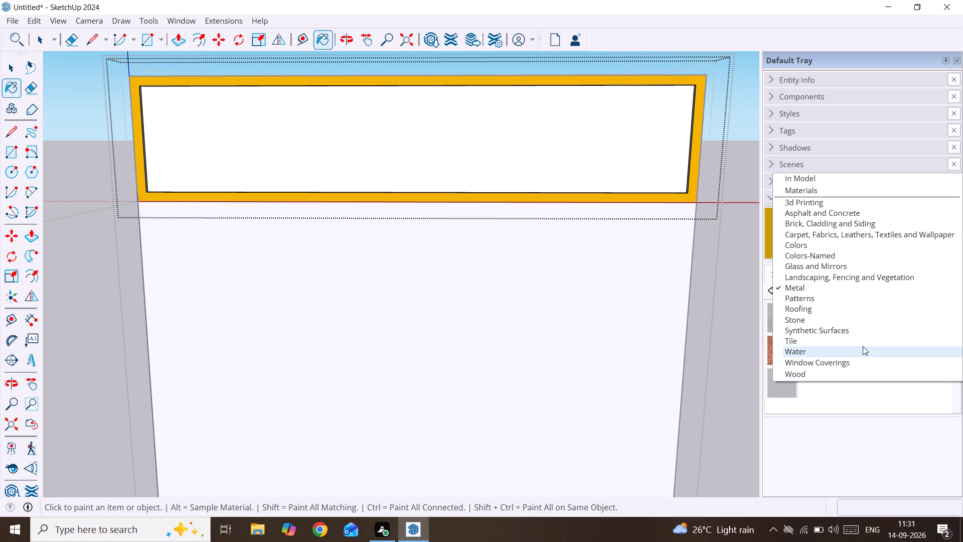
scroll(863, 346, down, 6)
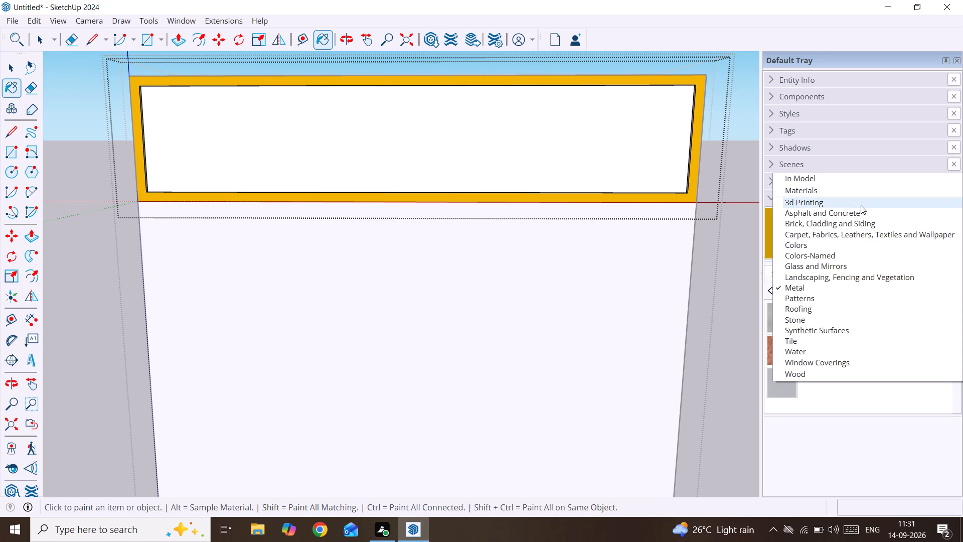
scroll(869, 364, down, 1)
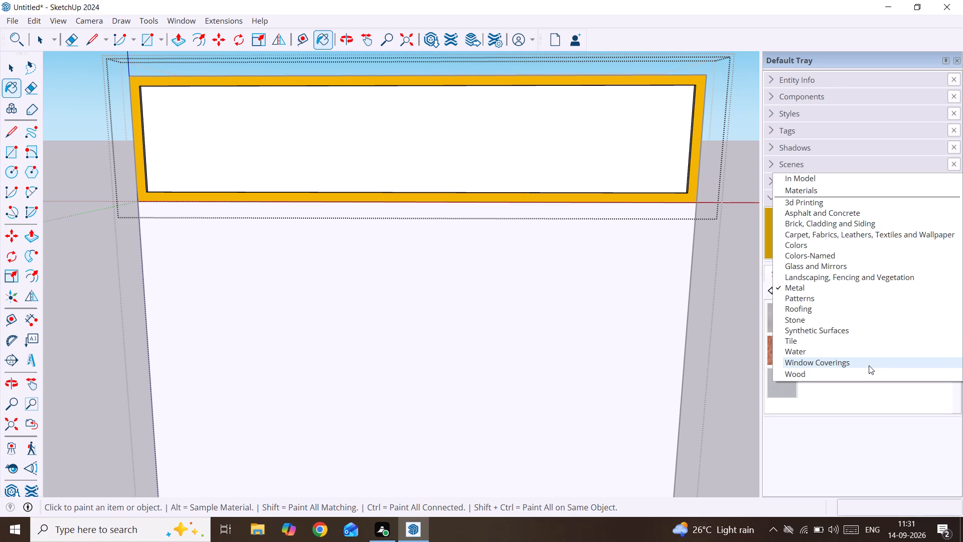
click(859, 329)
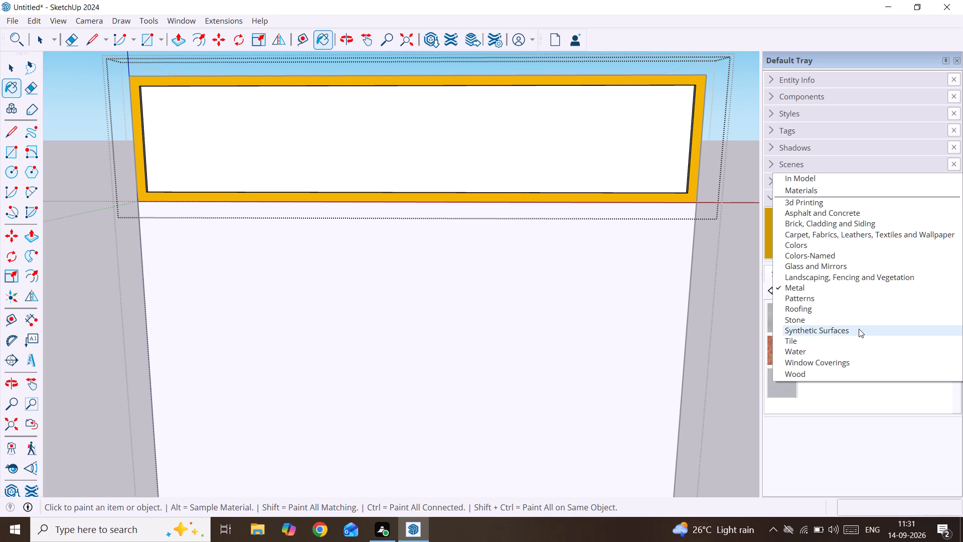
scroll(859, 329, down, 1)
click(925, 292)
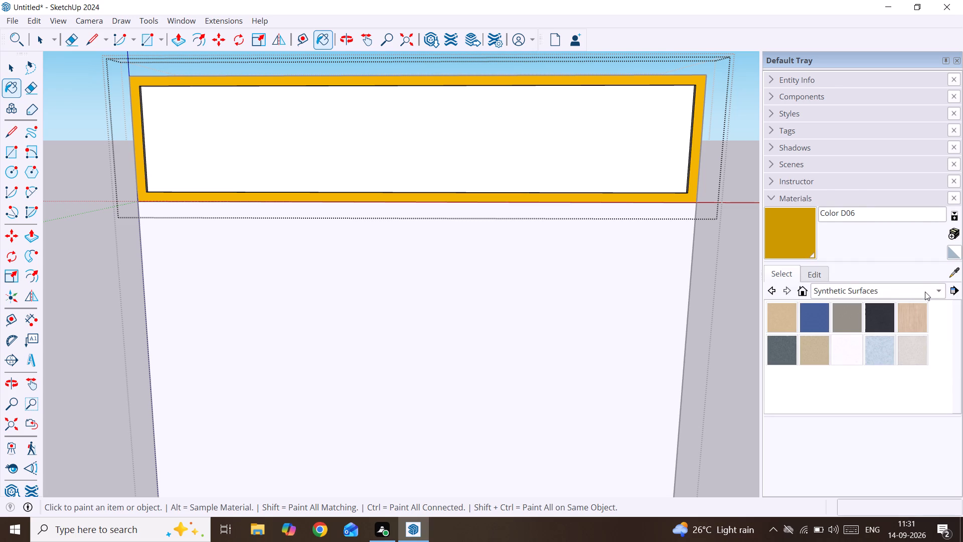
click(910, 311)
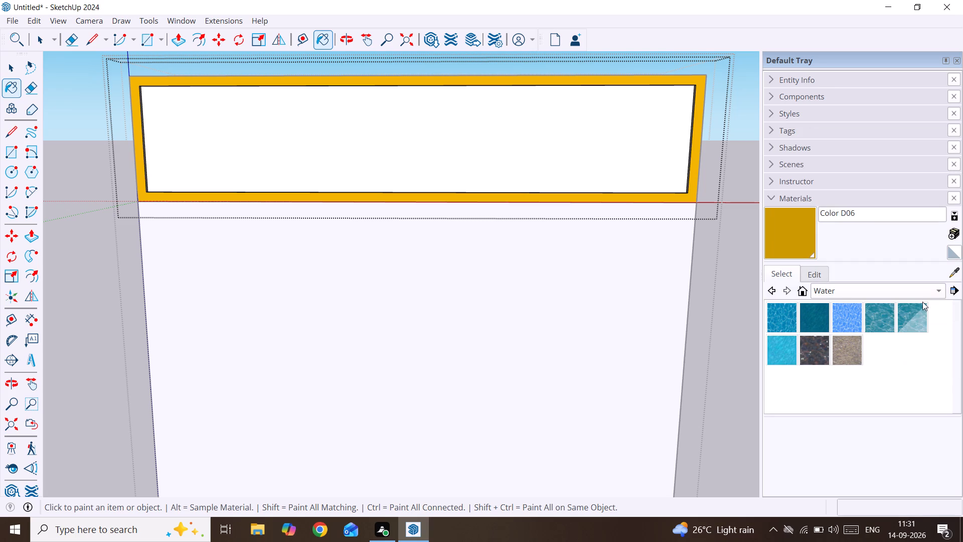
click(935, 291)
click(918, 275)
scroll(916, 340, down, 8)
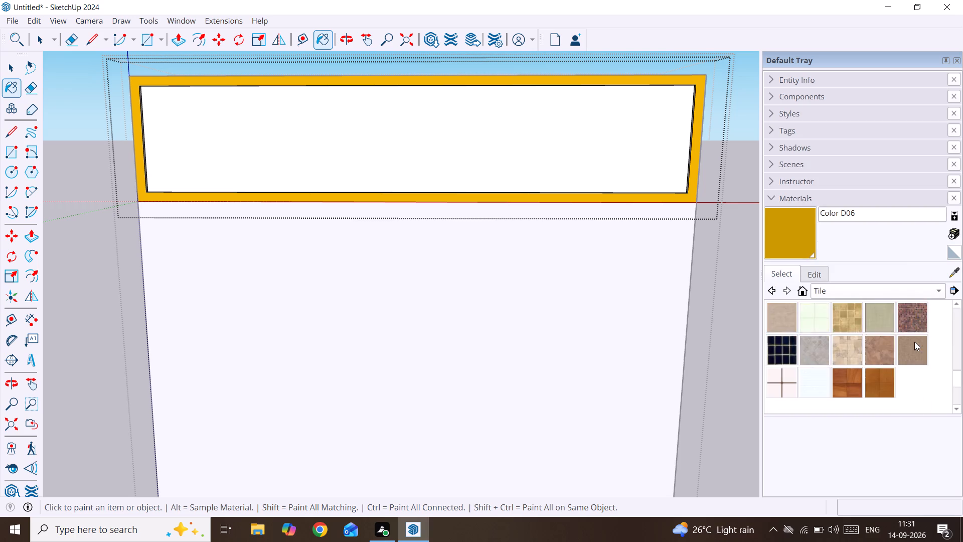
scroll(914, 342, down, 3)
click(923, 293)
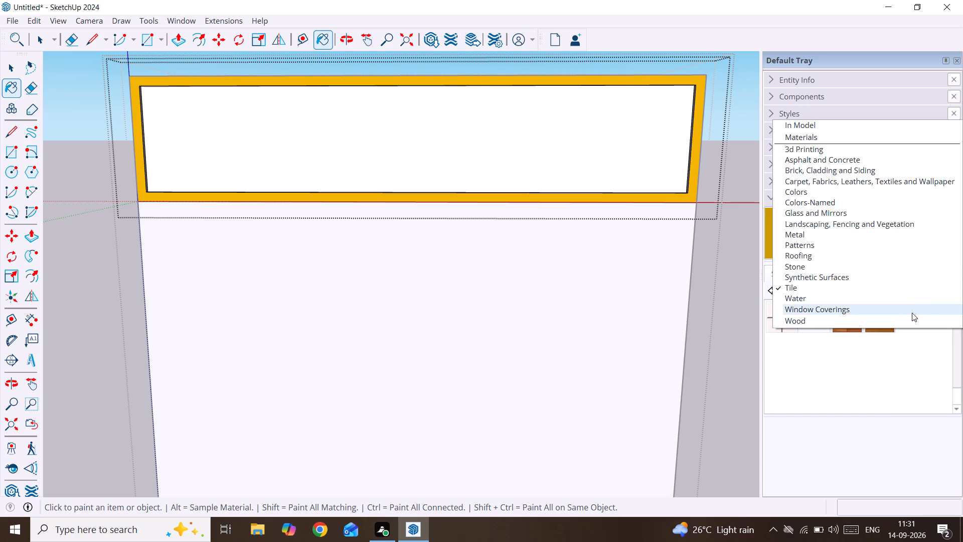
click(911, 313)
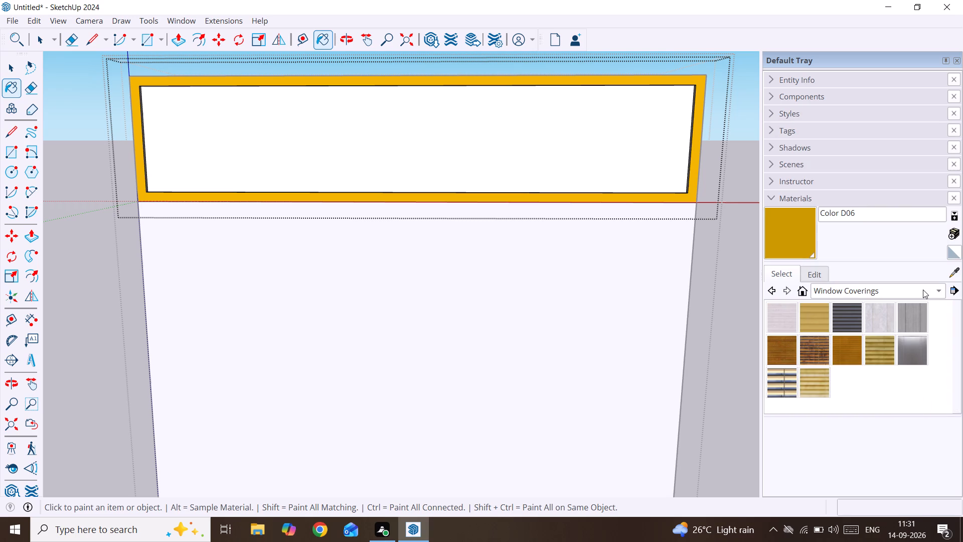
click(923, 290)
click(911, 307)
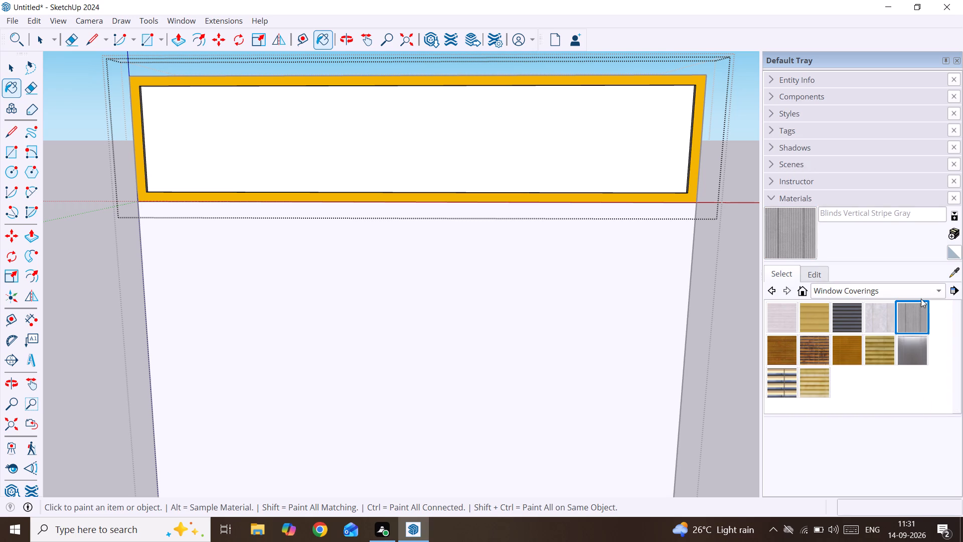
click(924, 291)
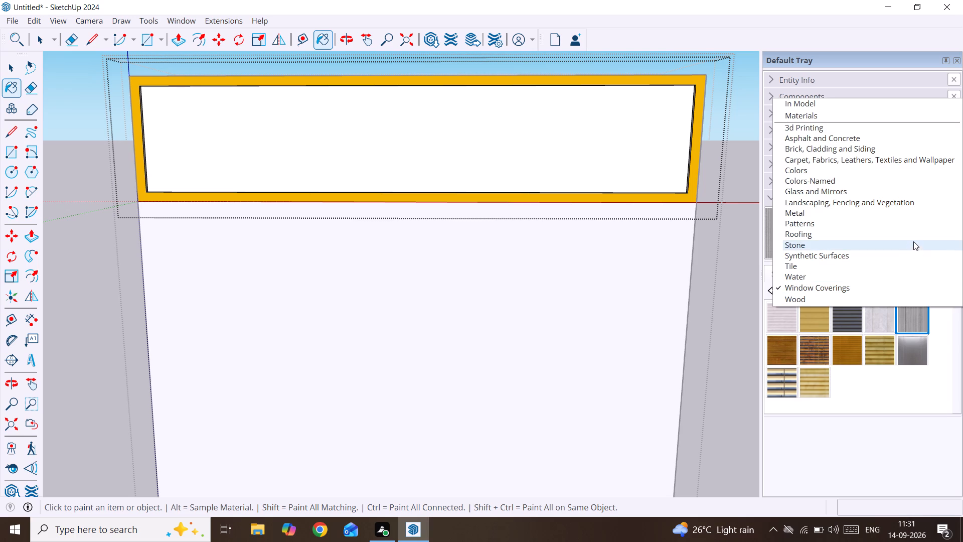
click(913, 211)
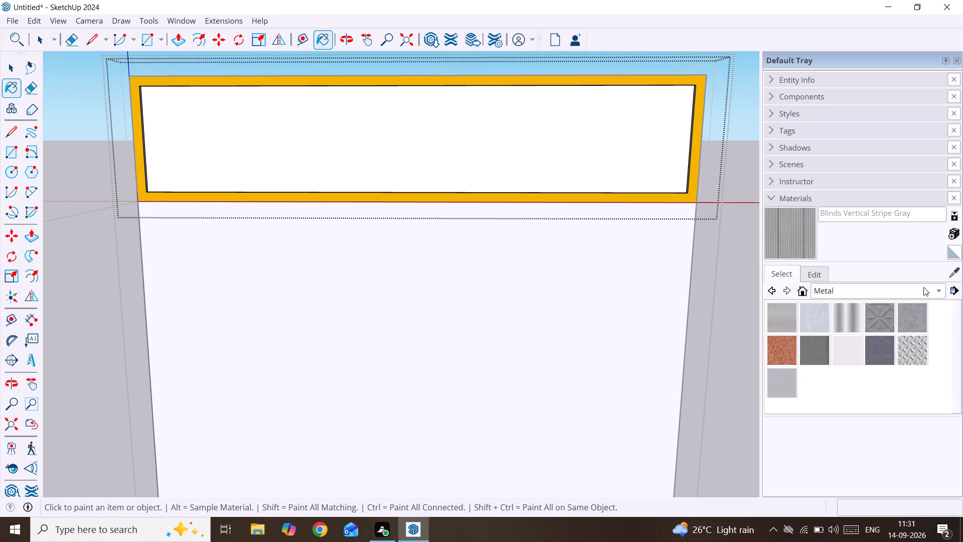
click(926, 292)
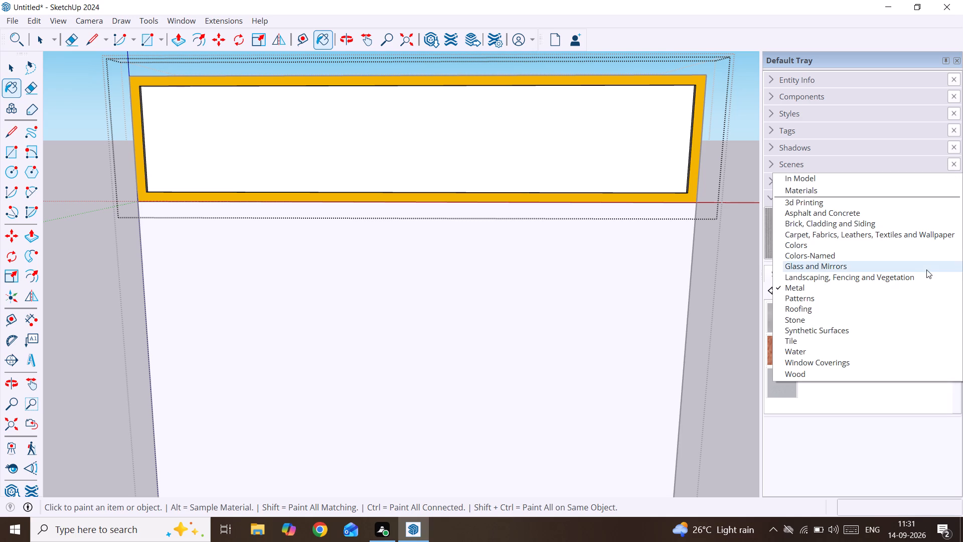
click(927, 277)
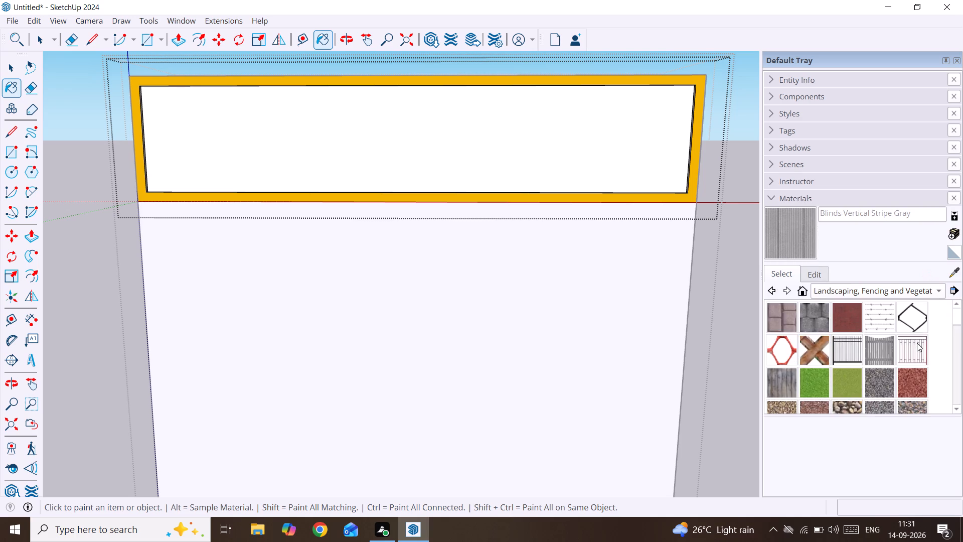
scroll(917, 343, down, 16)
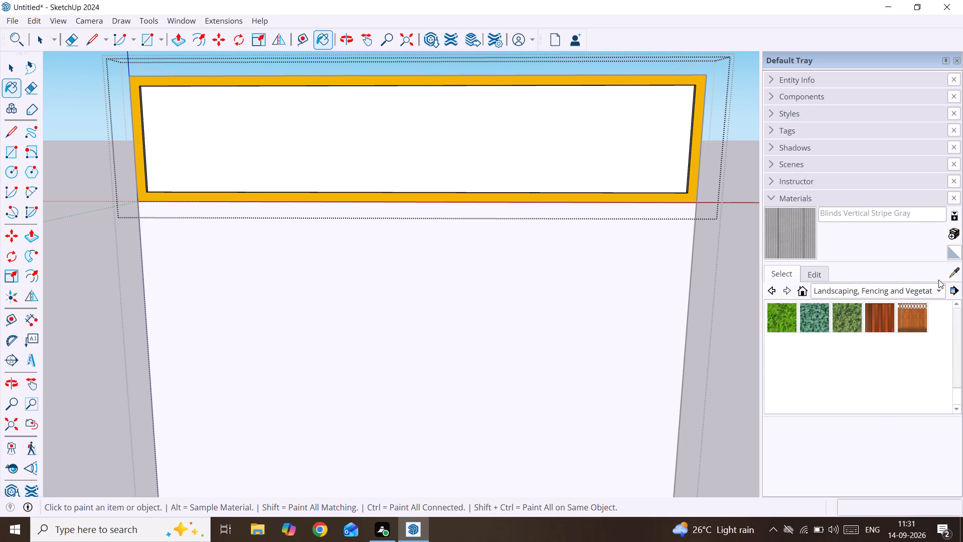
scroll(885, 343, up, 4)
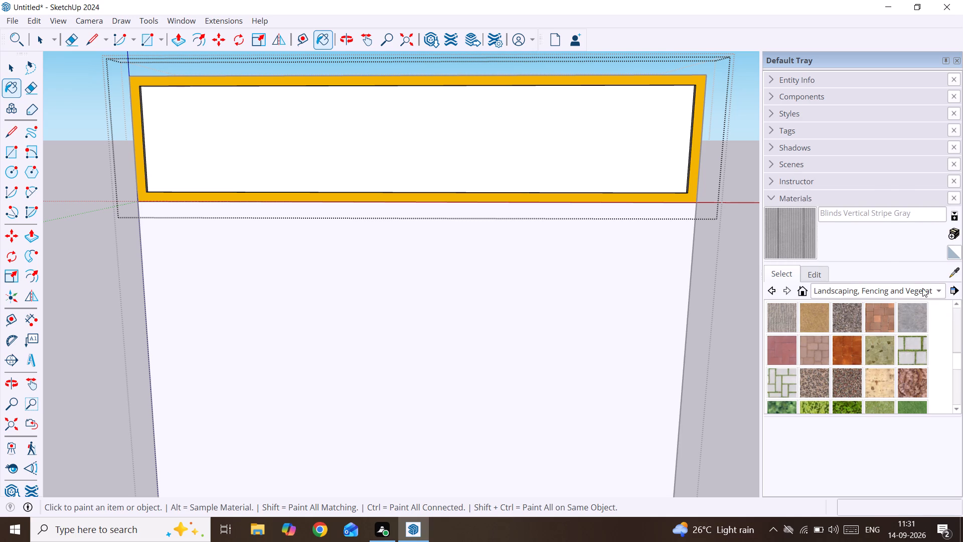
Browse the Glass and Mirrors, Colors-Named, Carpet and Fabrics, Brick and Cladding, and Asphalt and Concrete material collections for a frame finish.
click(922, 288)
click(916, 272)
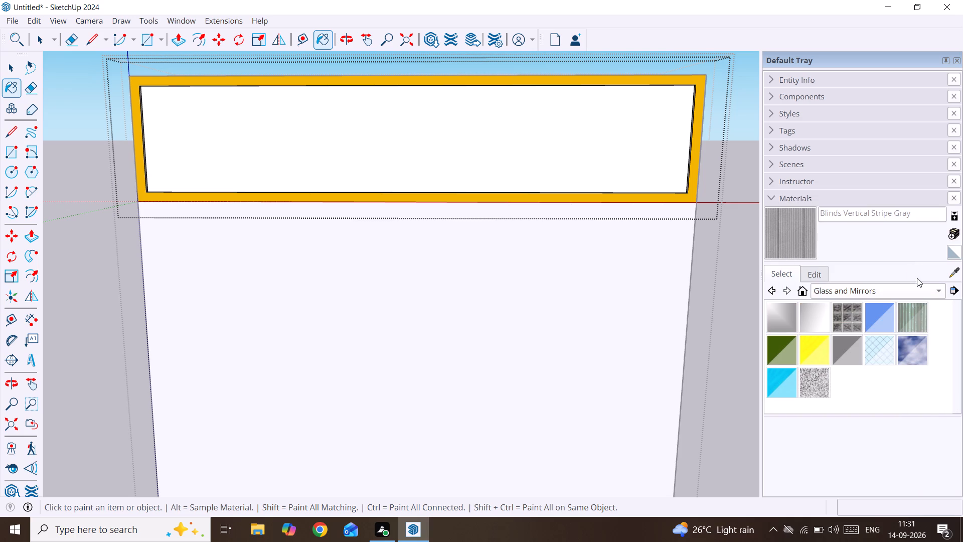
click(928, 291)
click(928, 282)
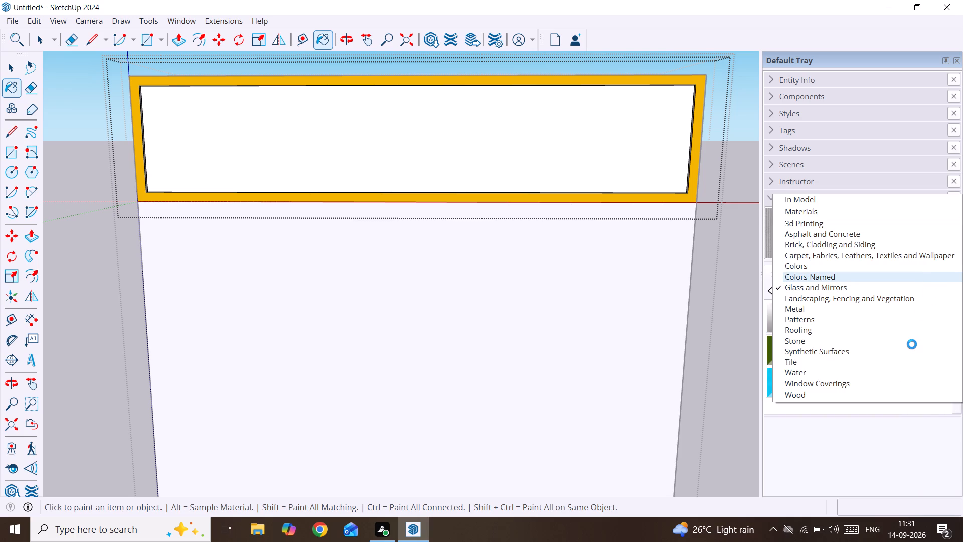
scroll(911, 337, up, 3)
scroll(911, 336, down, 9)
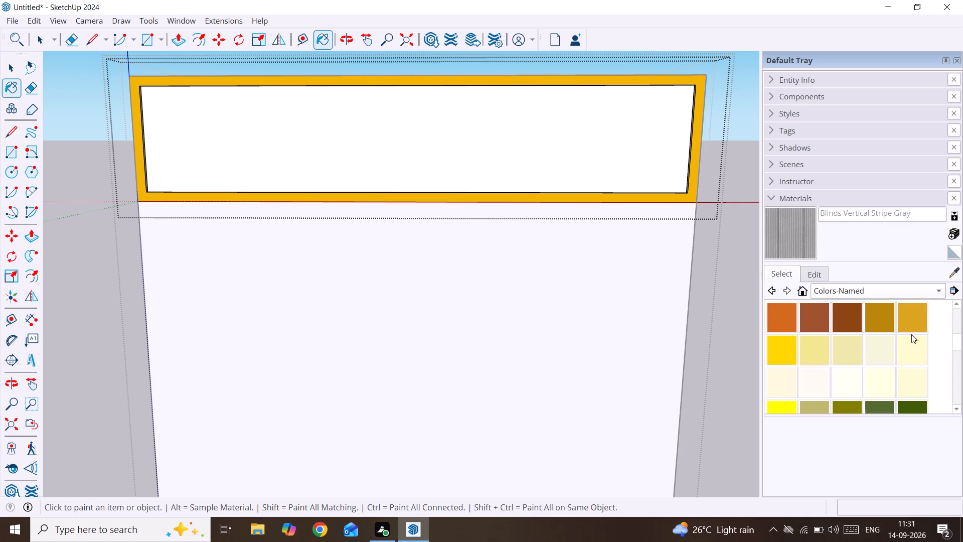
scroll(911, 334, down, 8)
click(922, 290)
scroll(914, 298, up, 3)
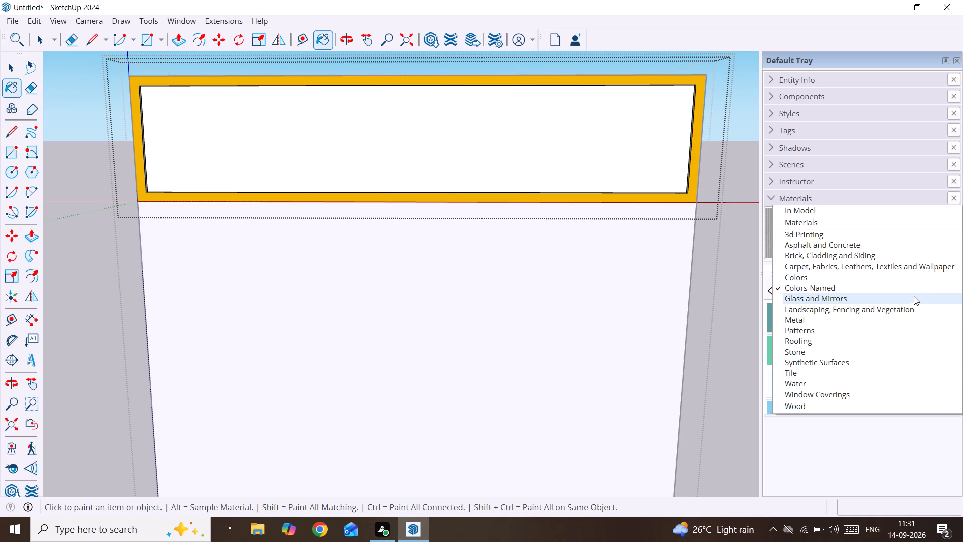
click(912, 262)
scroll(909, 332, down, 3)
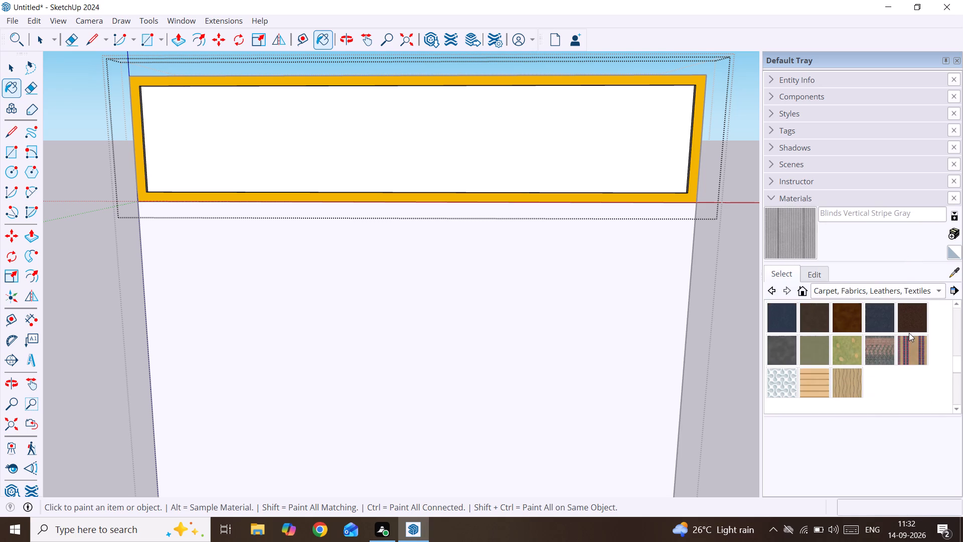
scroll(909, 333, down, 5)
click(920, 290)
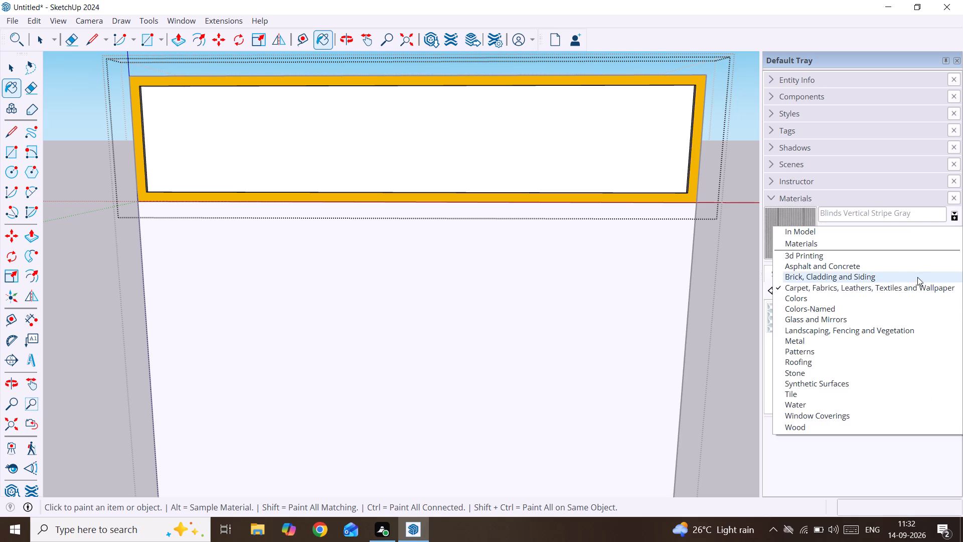
click(917, 277)
scroll(917, 318, up, 2)
scroll(917, 318, down, 7)
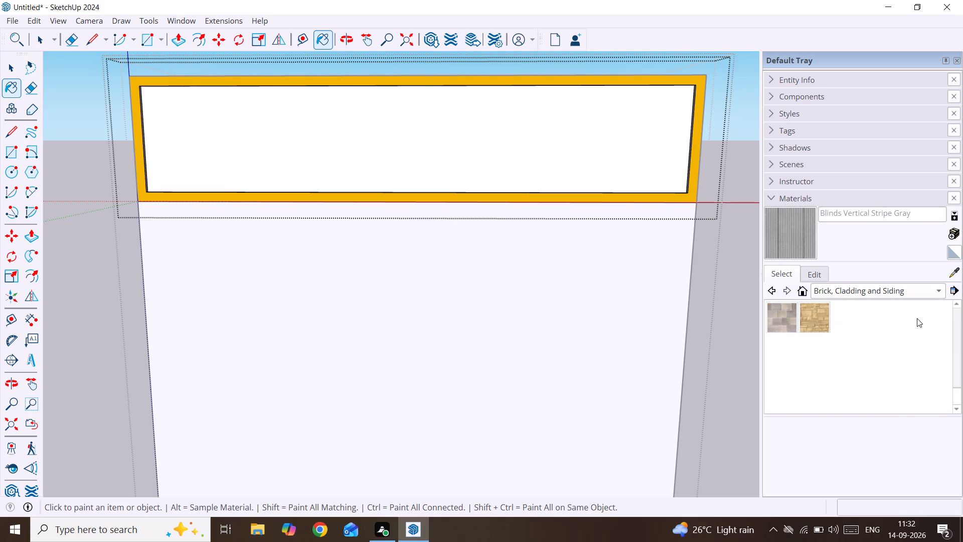
scroll(916, 318, up, 8)
click(921, 287)
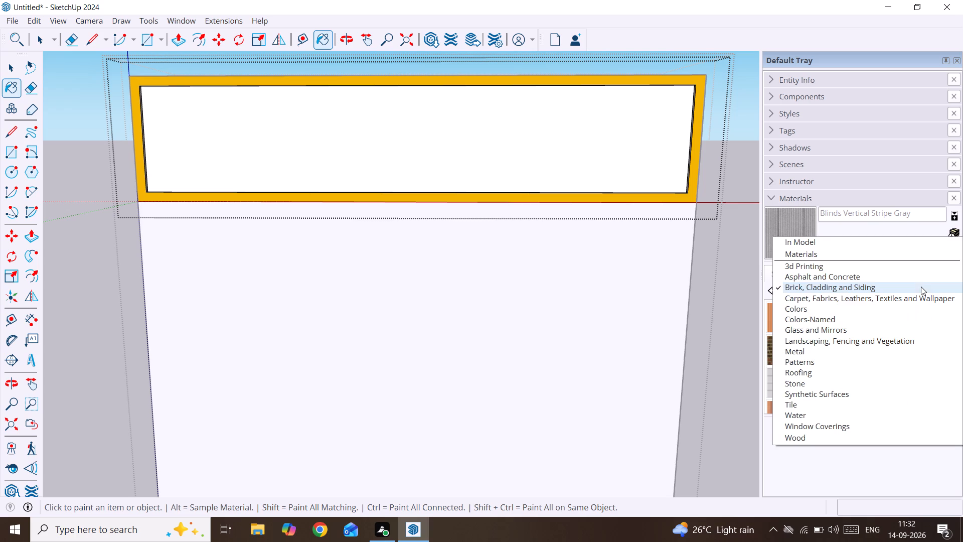
click(920, 280)
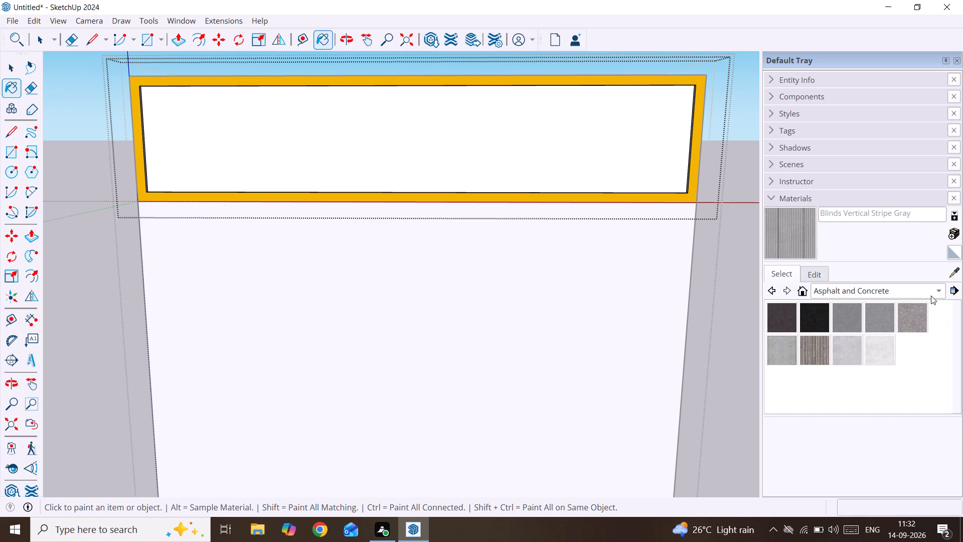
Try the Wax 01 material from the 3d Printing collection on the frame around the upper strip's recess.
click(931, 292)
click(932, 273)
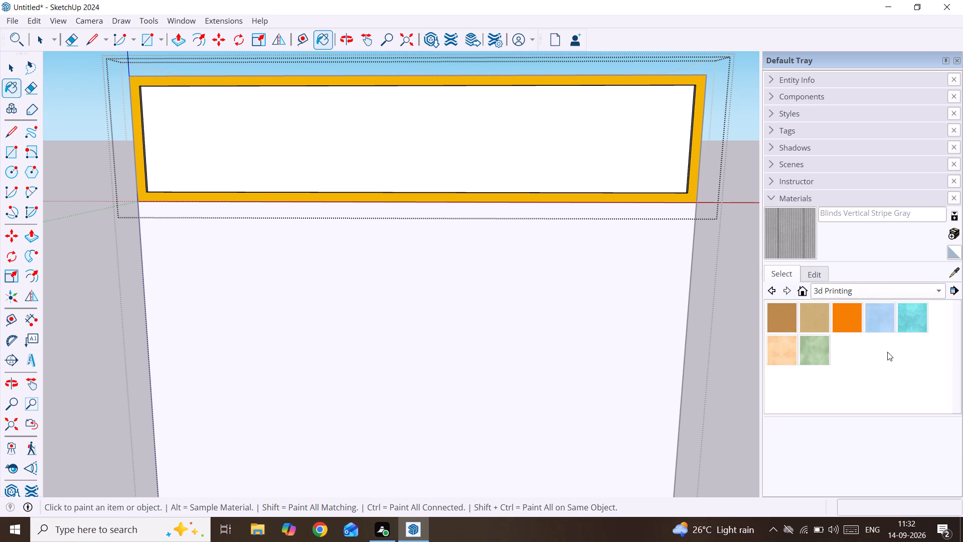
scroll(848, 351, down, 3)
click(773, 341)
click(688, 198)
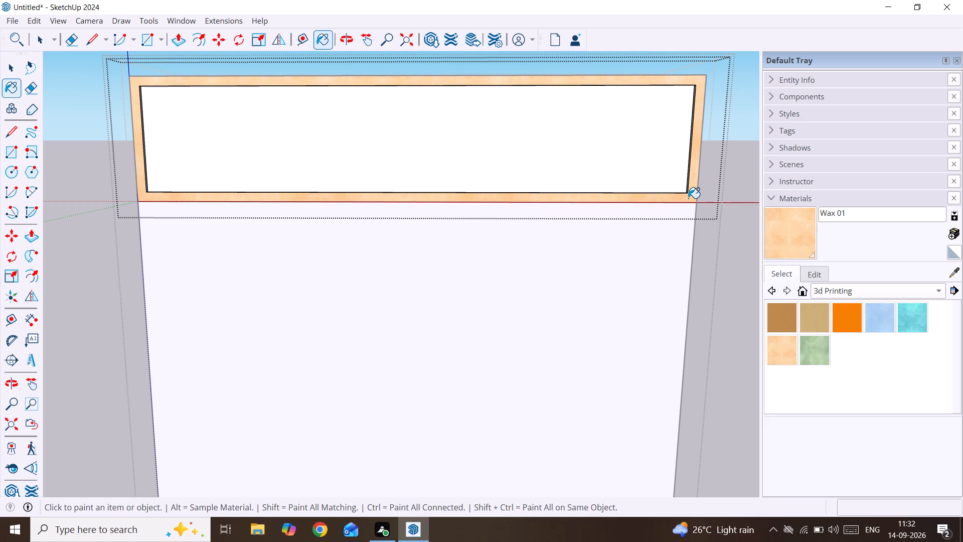
Paint the frame around the upper strip's recess with Cardboard from the 3d Printing collection.
click(773, 319)
click(695, 197)
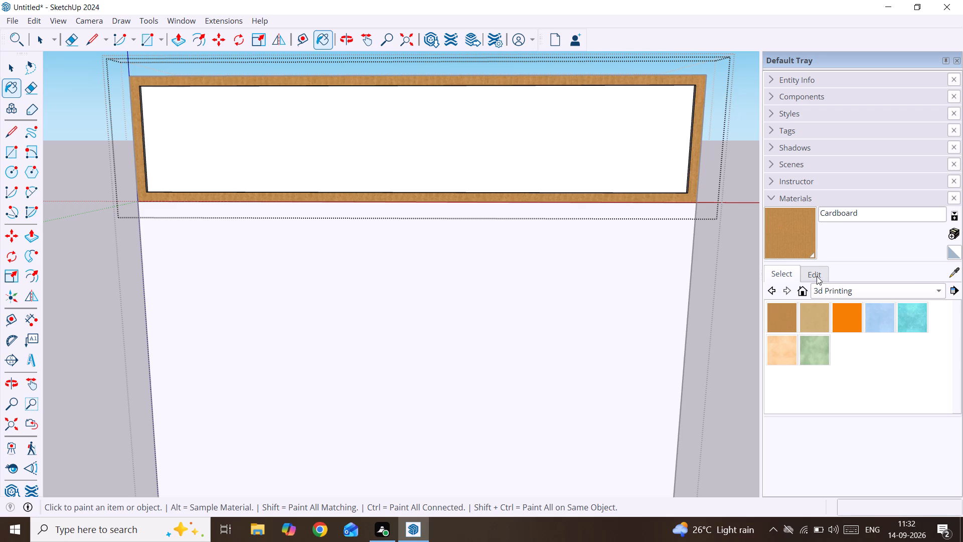
Look through the materials already stored in the model.
click(936, 291)
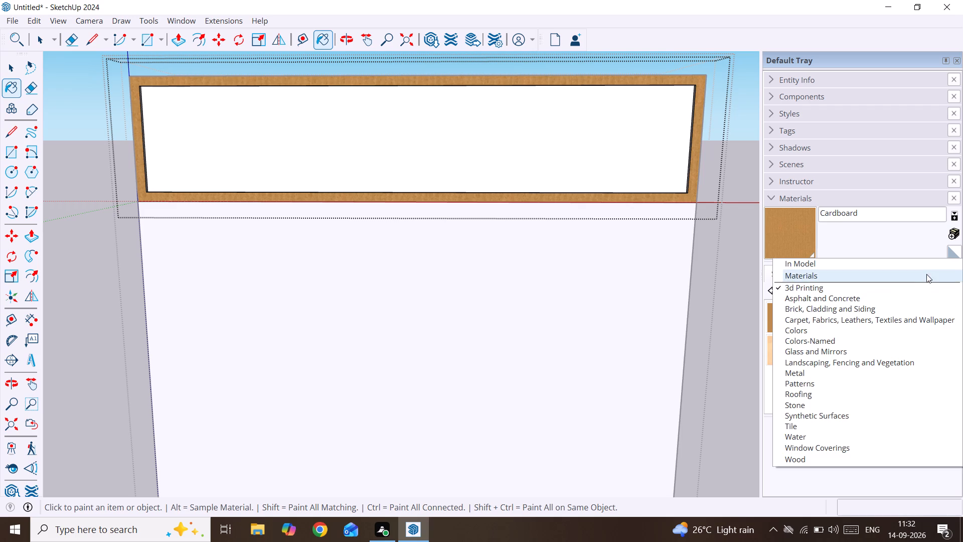
click(924, 266)
scroll(893, 445, down, 4)
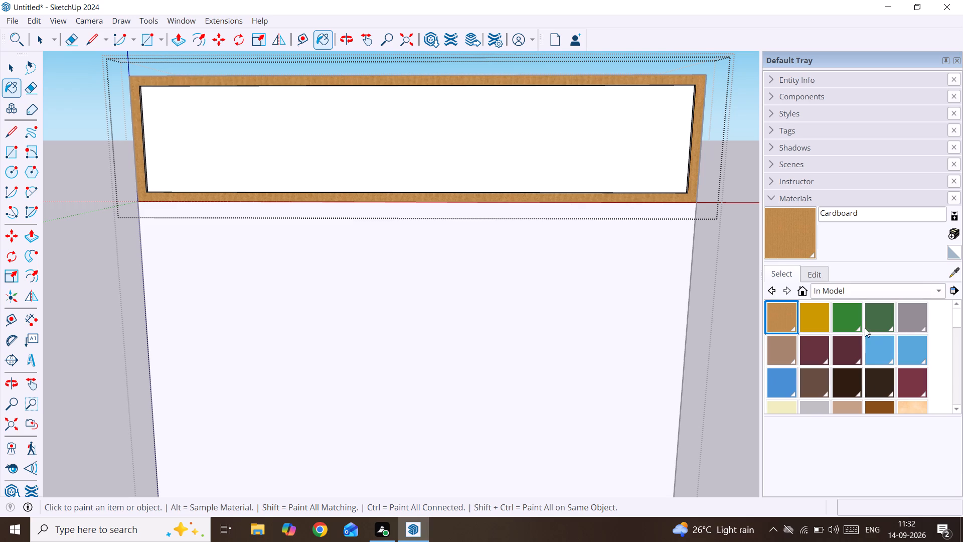
scroll(865, 328, down, 11)
scroll(866, 331, up, 7)
scroll(872, 324, down, 5)
scroll(872, 324, up, 2)
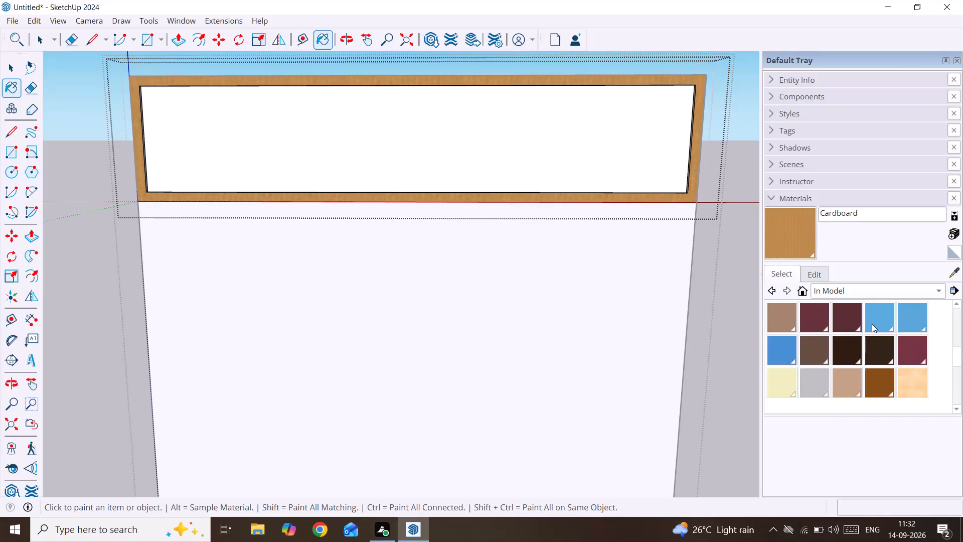
scroll(872, 322, up, 3)
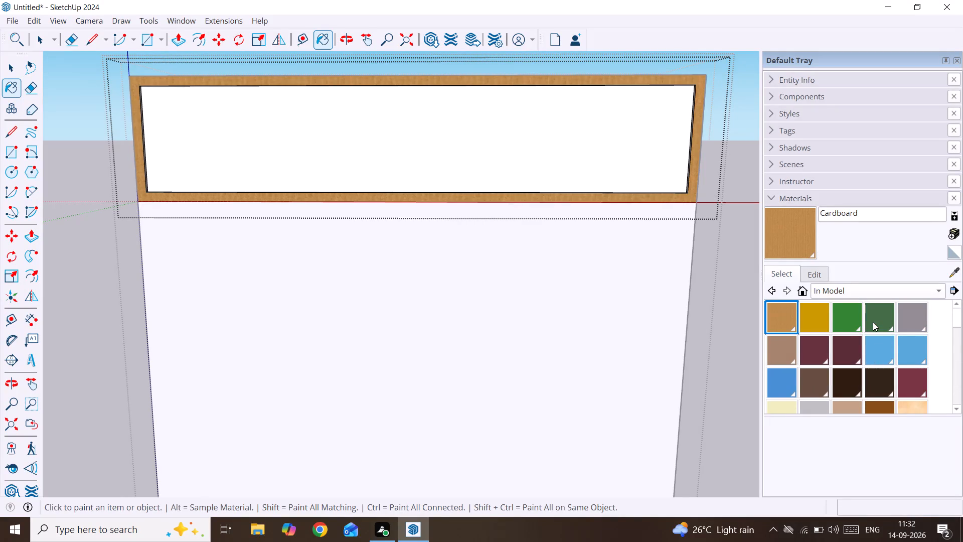
scroll(873, 322, down, 5)
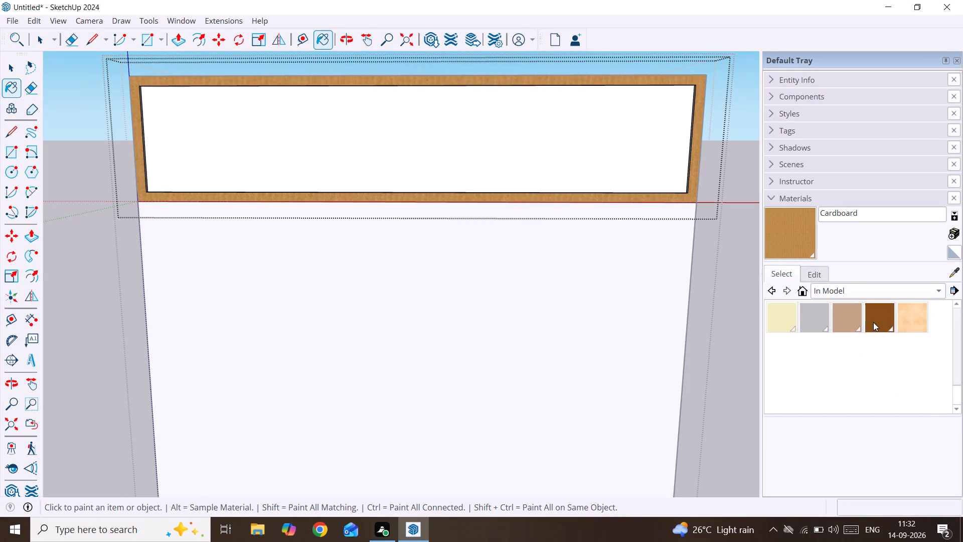
scroll(873, 322, up, 5)
Examine the Cardboard material's color, texture and opacity settings.
click(787, 276)
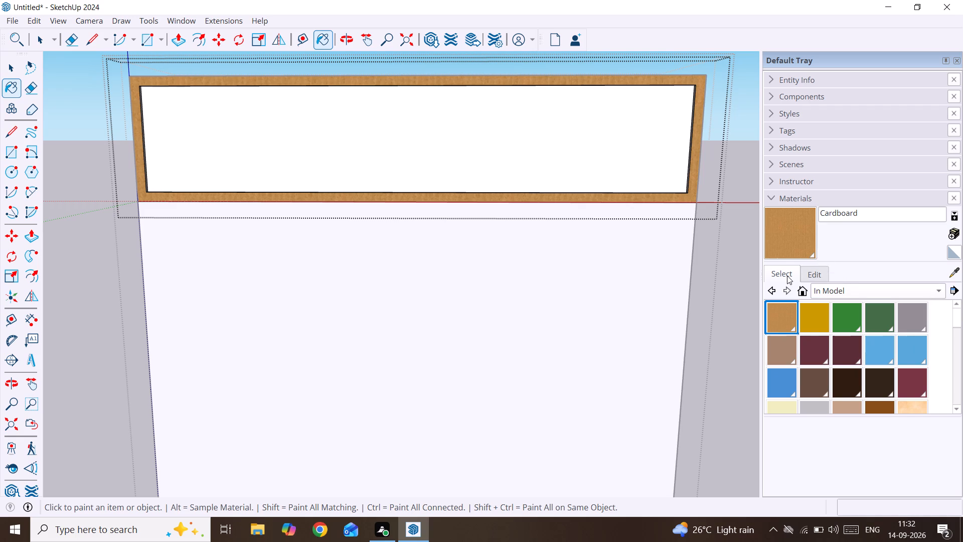
click(790, 272)
click(810, 272)
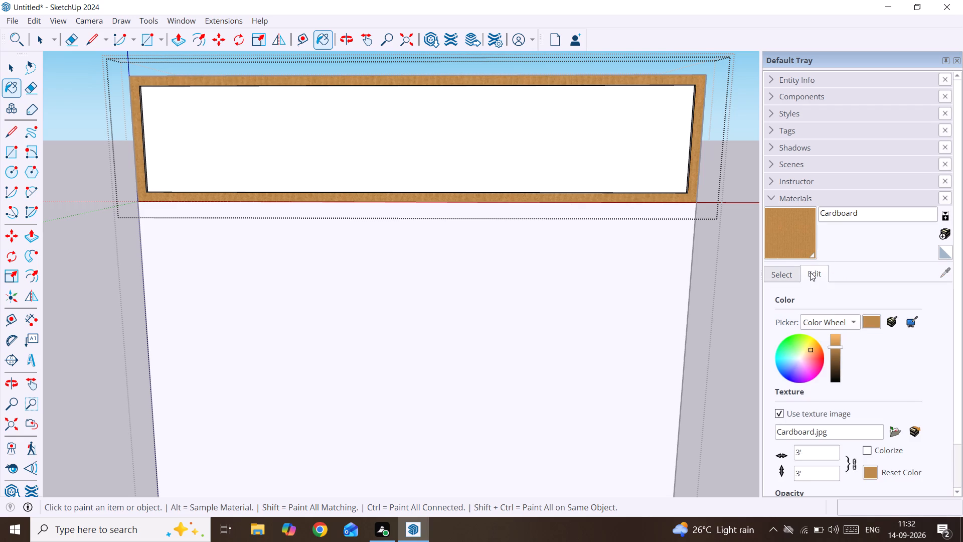
click(788, 274)
click(813, 277)
scroll(865, 383, down, 5)
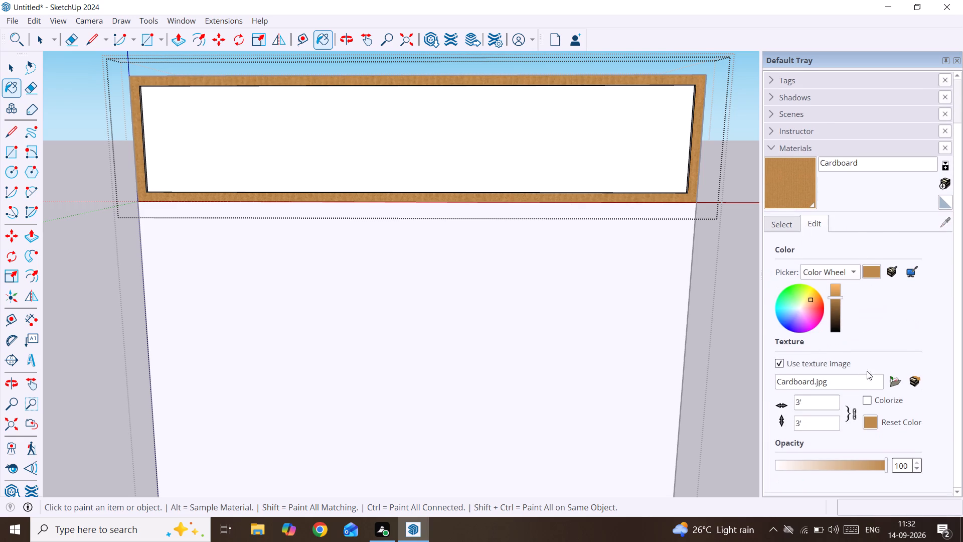
scroll(868, 340, up, 2)
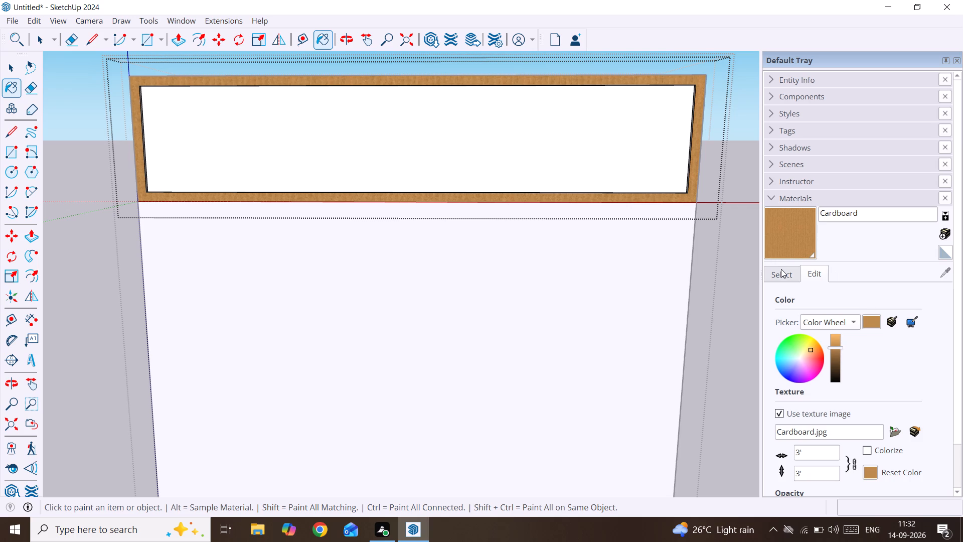
click(781, 270)
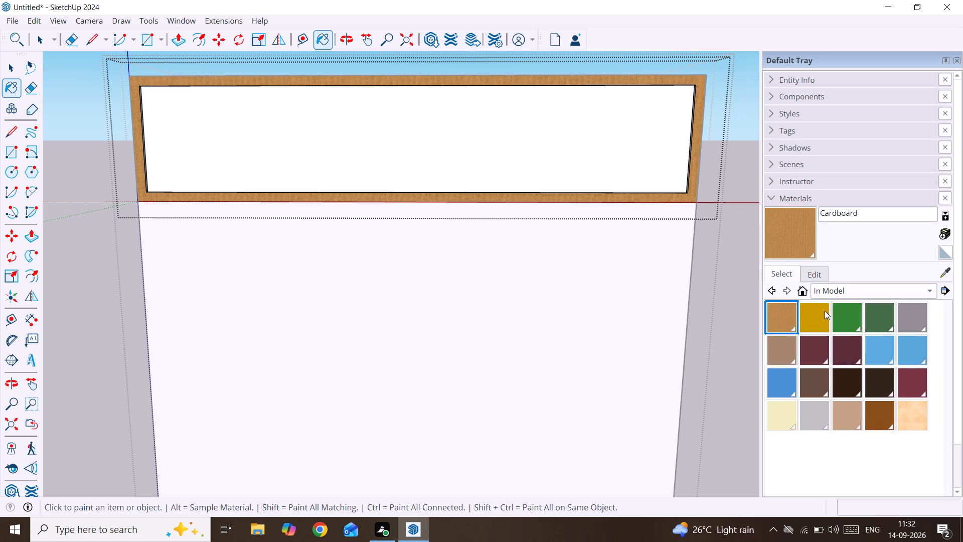
Delete the gold material next to Cardboard from the model's materials.
right_click(824, 313)
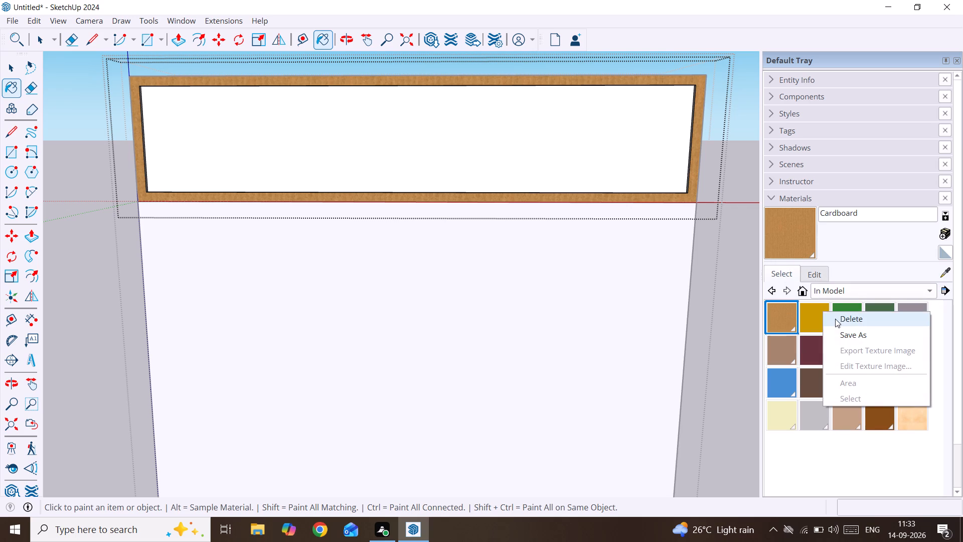
click(836, 319)
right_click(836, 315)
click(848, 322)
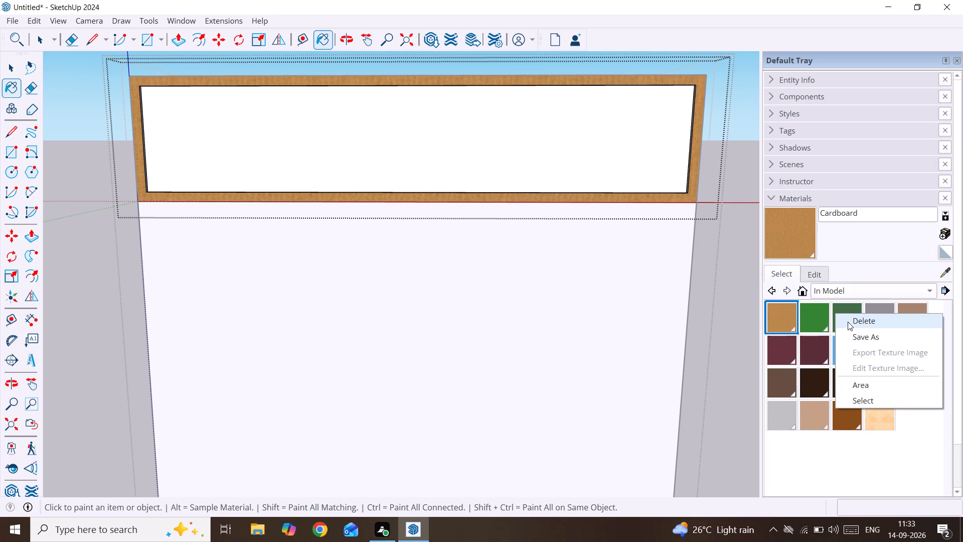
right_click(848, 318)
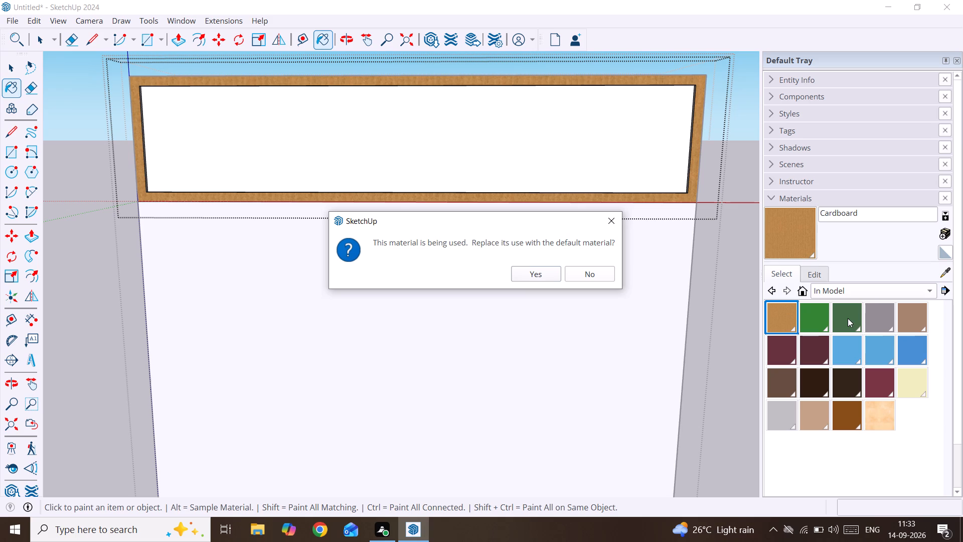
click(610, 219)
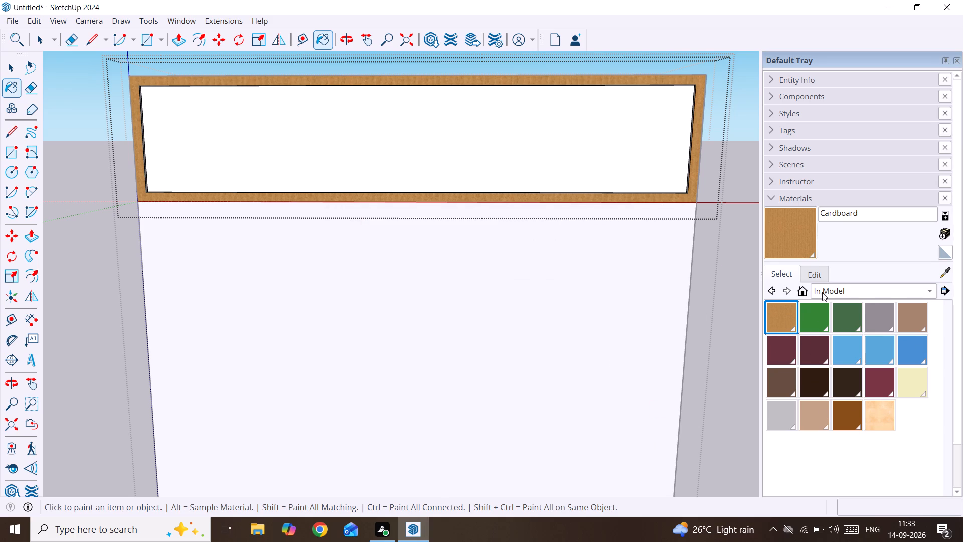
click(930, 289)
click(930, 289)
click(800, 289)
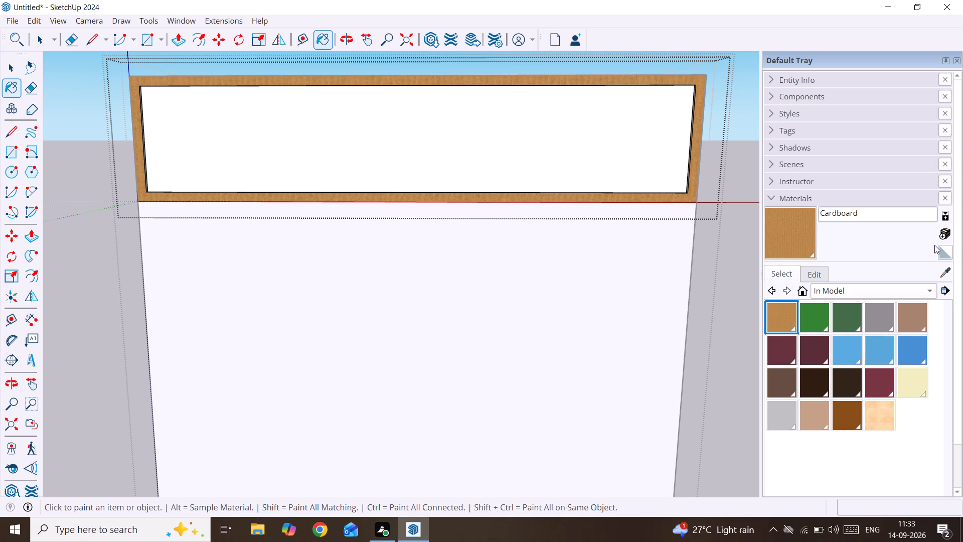
Set the Default material as the active paint material.
click(949, 248)
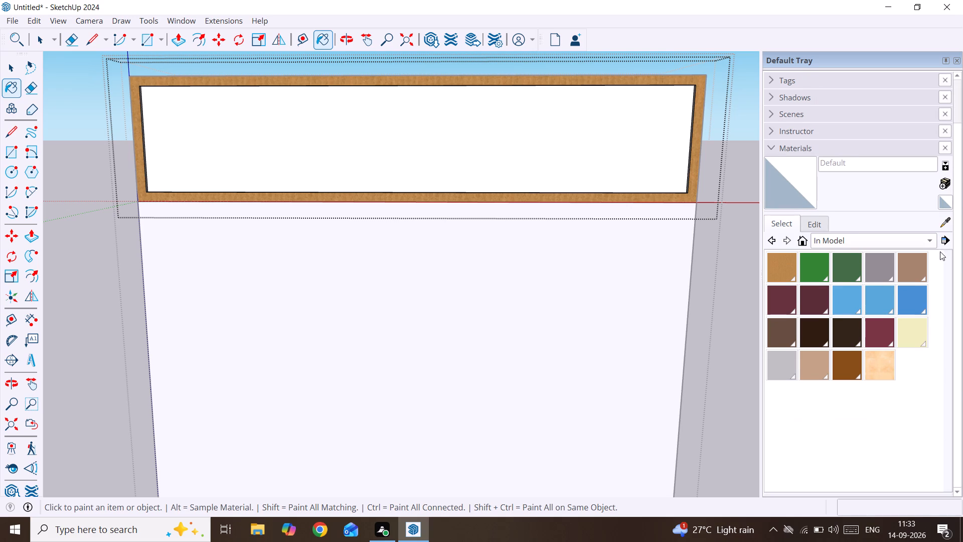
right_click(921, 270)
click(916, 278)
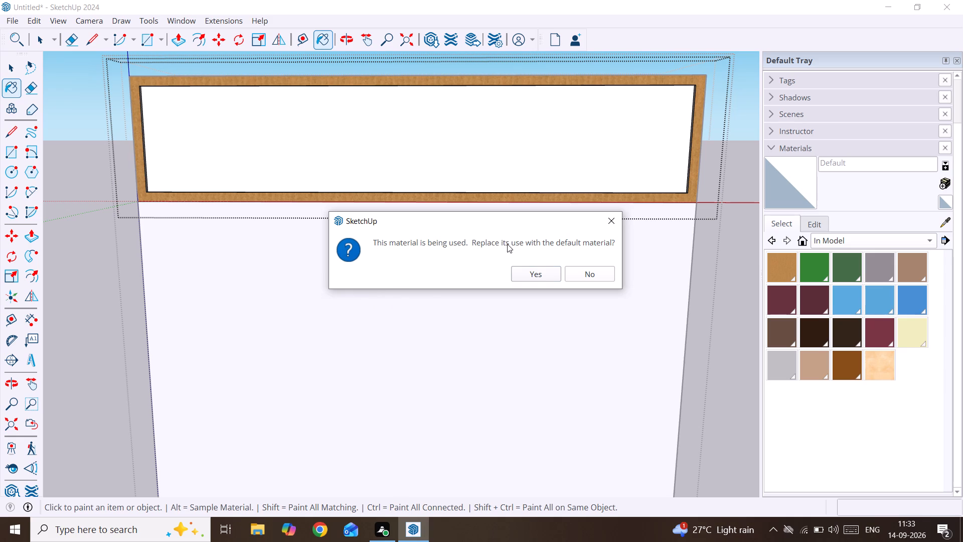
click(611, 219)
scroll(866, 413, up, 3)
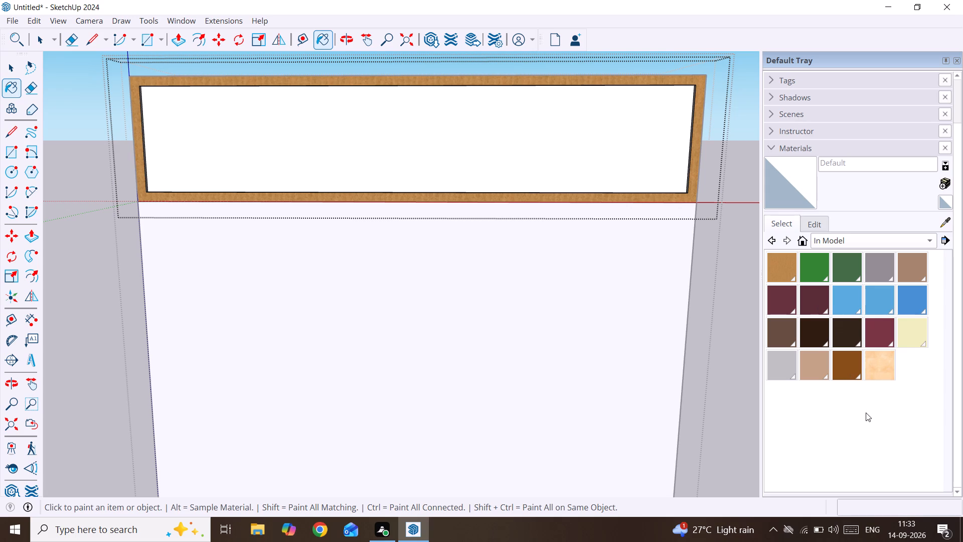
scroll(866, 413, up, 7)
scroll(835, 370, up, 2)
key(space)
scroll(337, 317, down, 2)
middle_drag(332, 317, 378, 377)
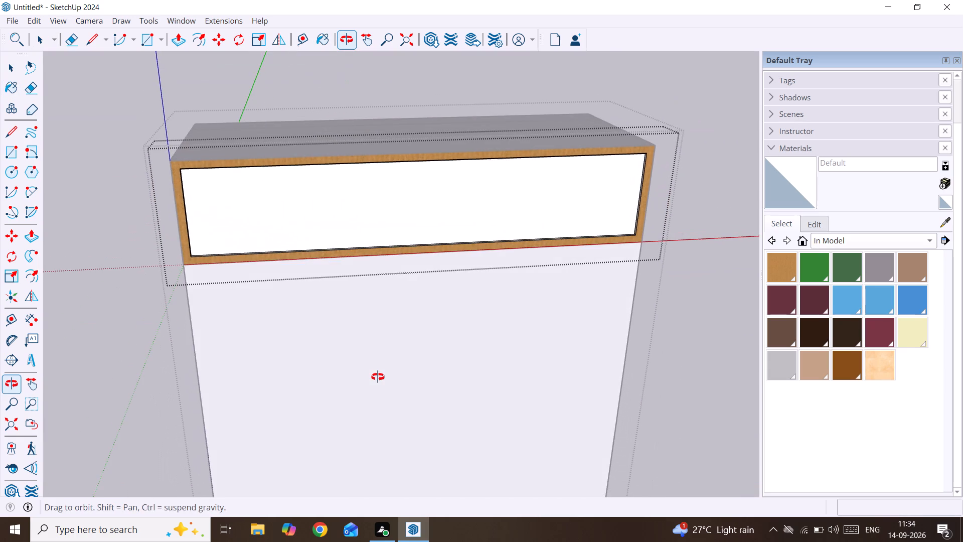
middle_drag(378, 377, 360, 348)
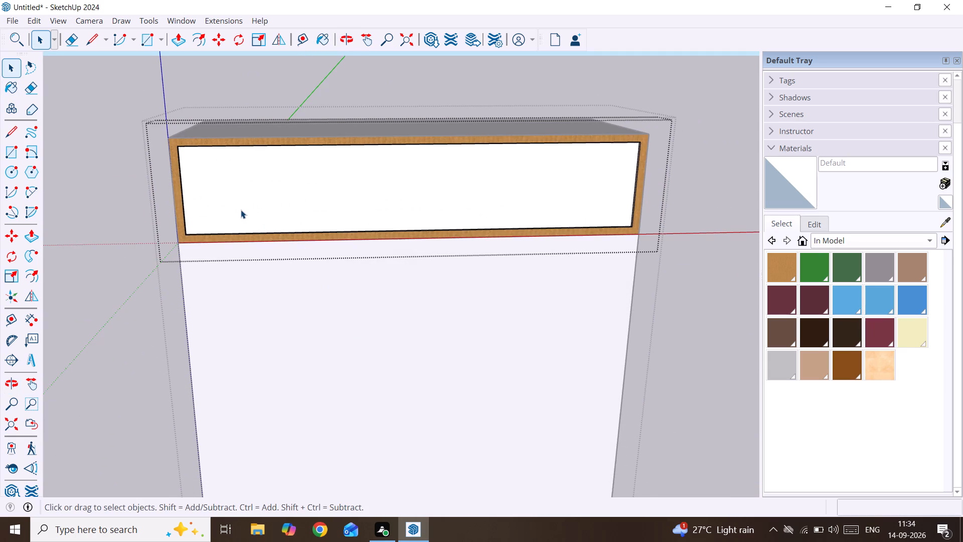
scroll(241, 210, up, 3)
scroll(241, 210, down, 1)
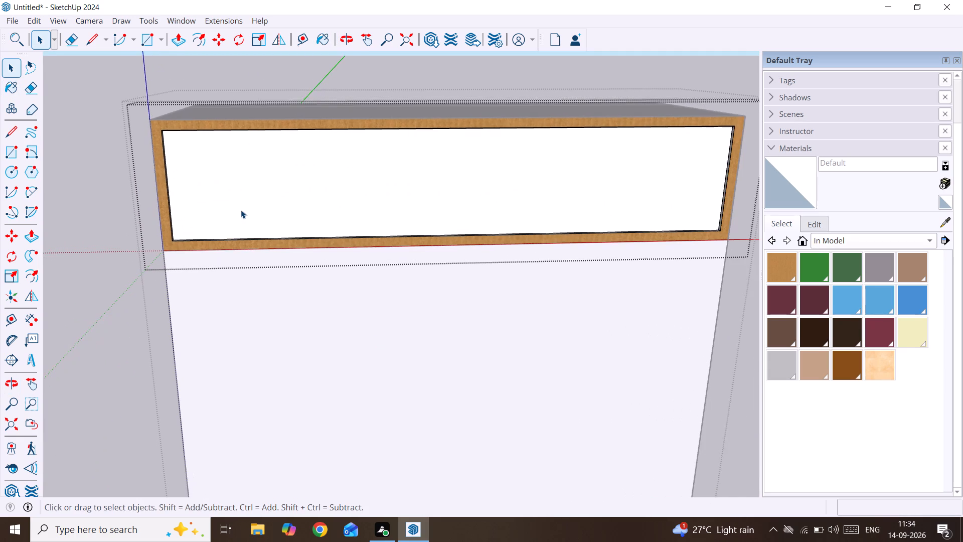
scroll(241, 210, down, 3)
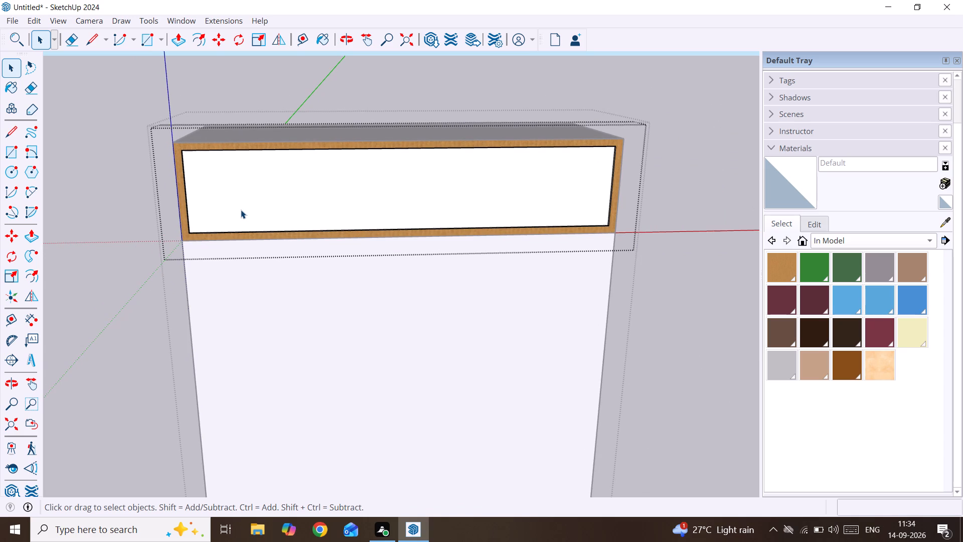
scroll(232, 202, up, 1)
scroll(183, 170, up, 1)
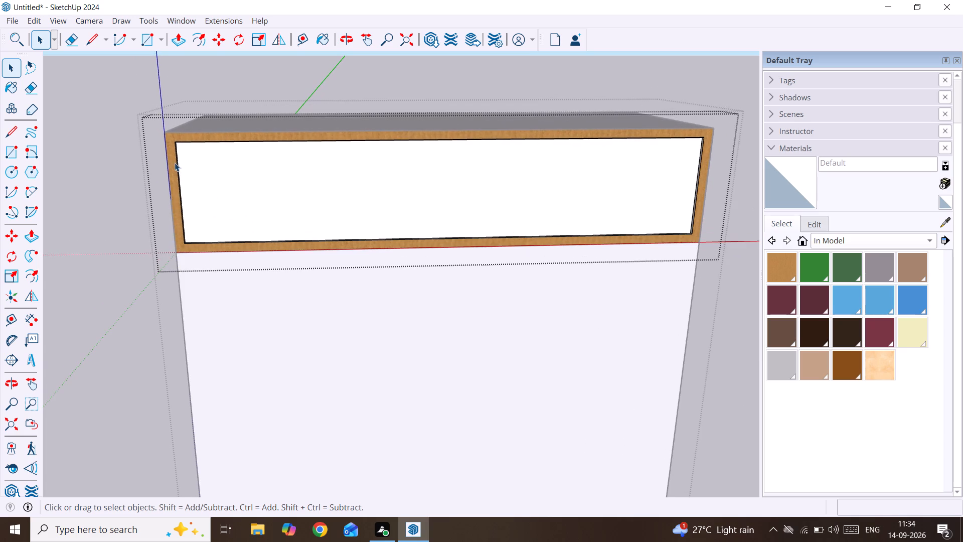
Draw a vertical line about 1' 10 1/4" long down the left edge of the recessed white face, corner to corner.
scroll(173, 162, up, 3)
middle_drag(169, 162, 44, 135)
key(l)
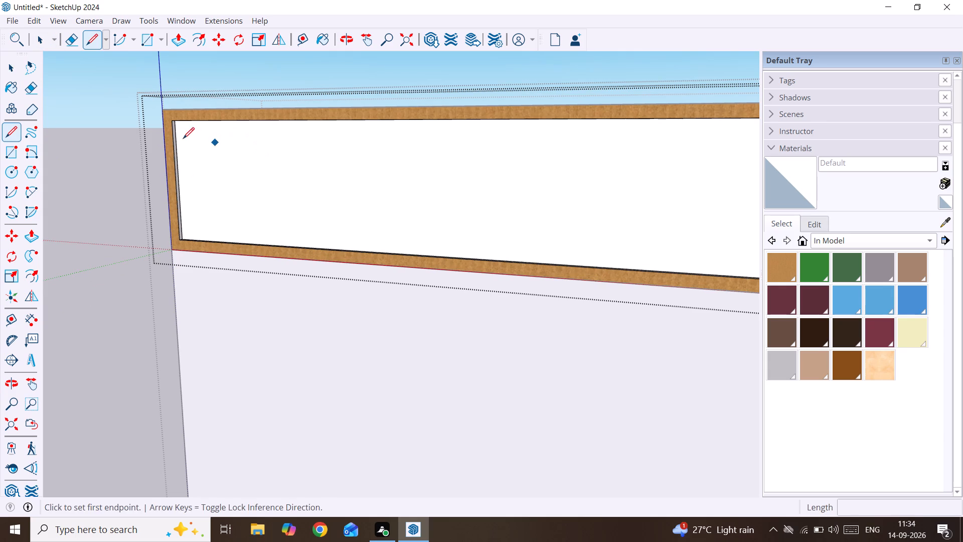
middle_drag(166, 122, 170, 15)
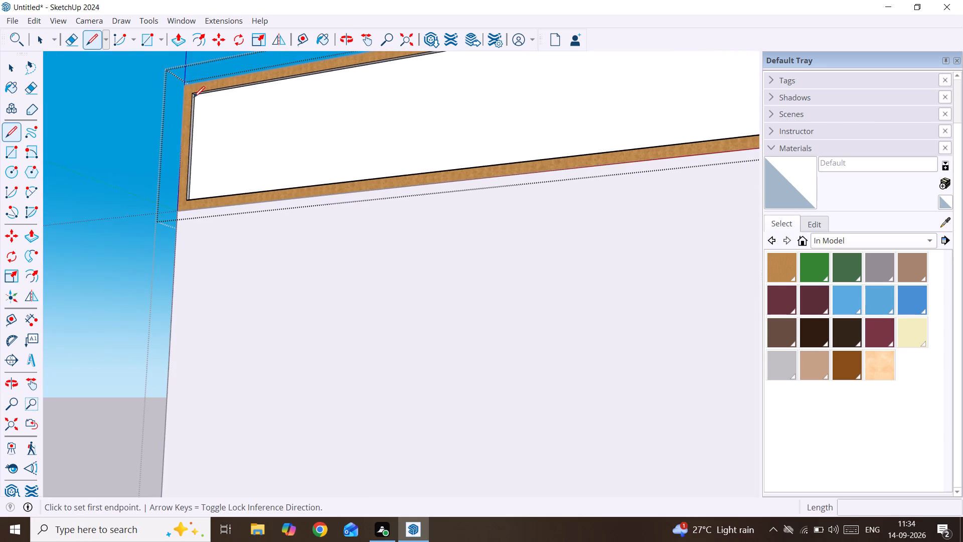
scroll(195, 101, up, 7)
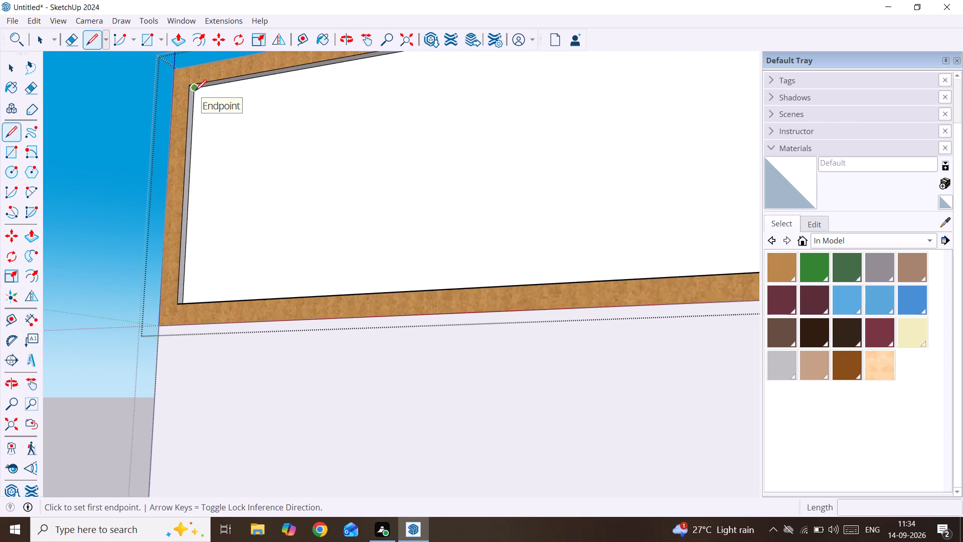
click(195, 91)
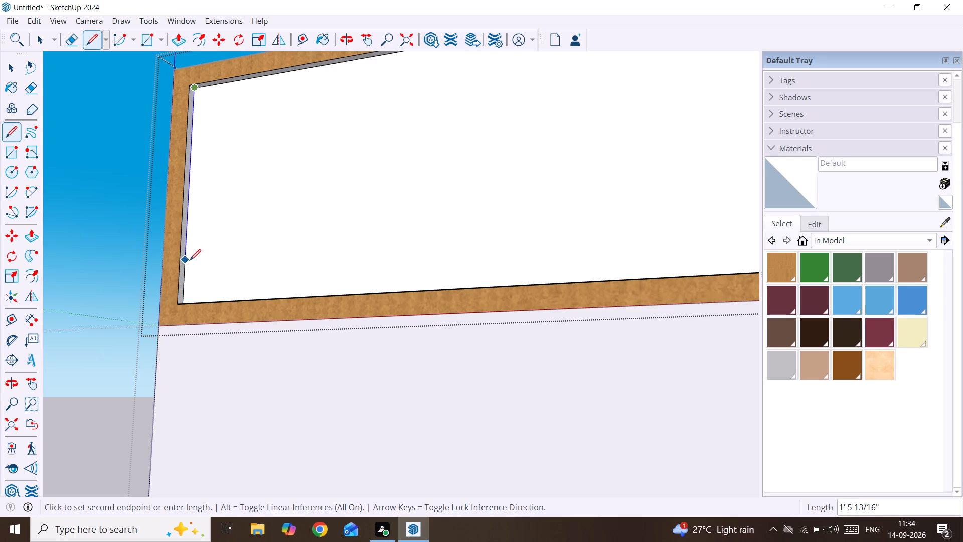
middle_drag(190, 262, 170, 413)
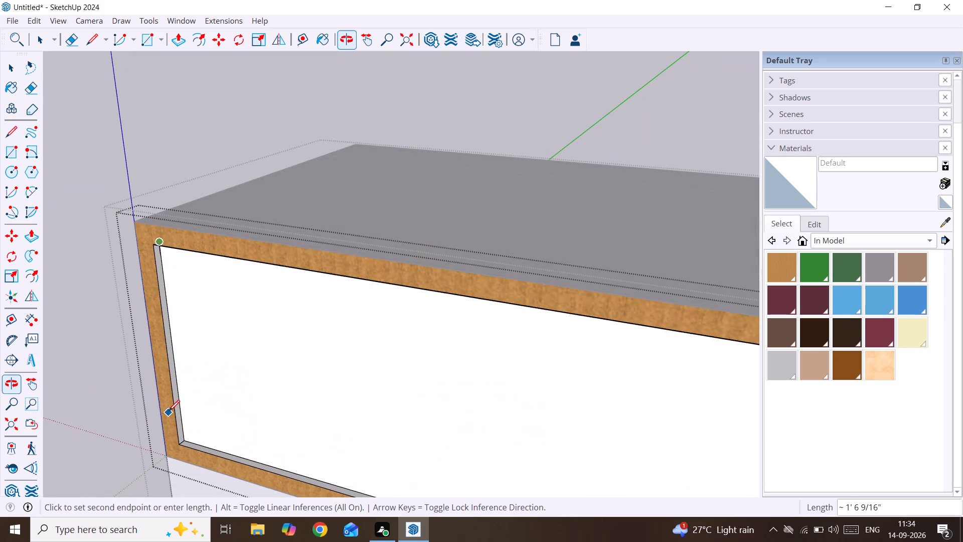
click(185, 438)
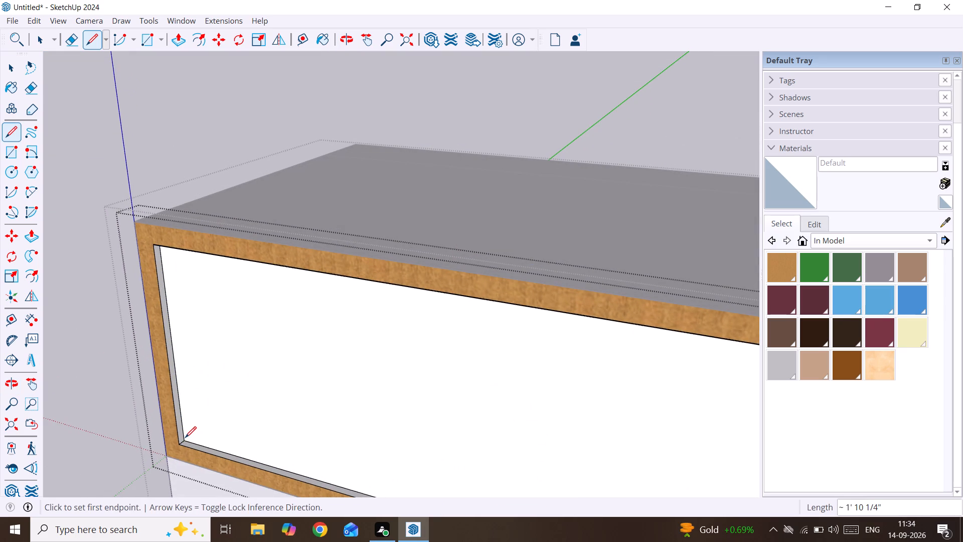
Copy the vertical line 9' 8" along the red axis to the recessed face's right bottom corner.
key(space)
click(183, 422)
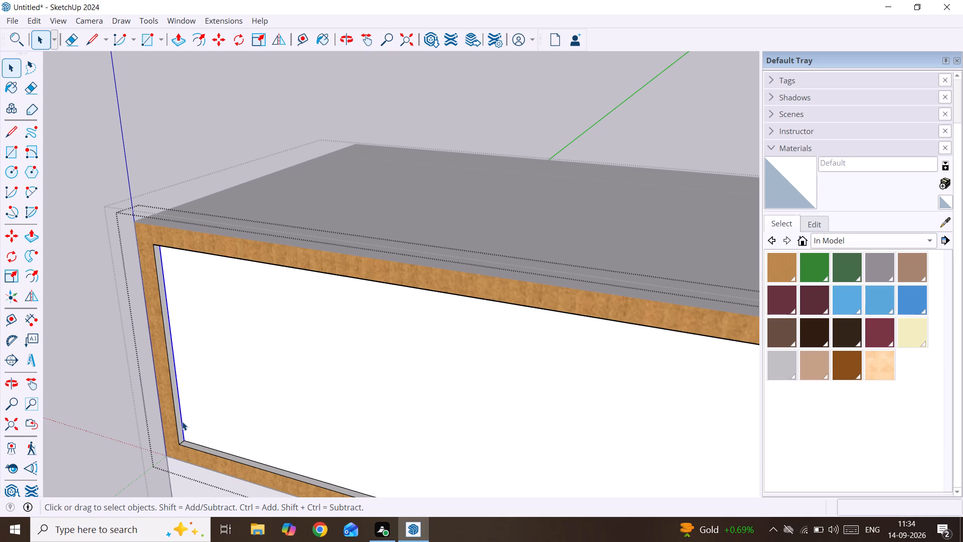
key(m)
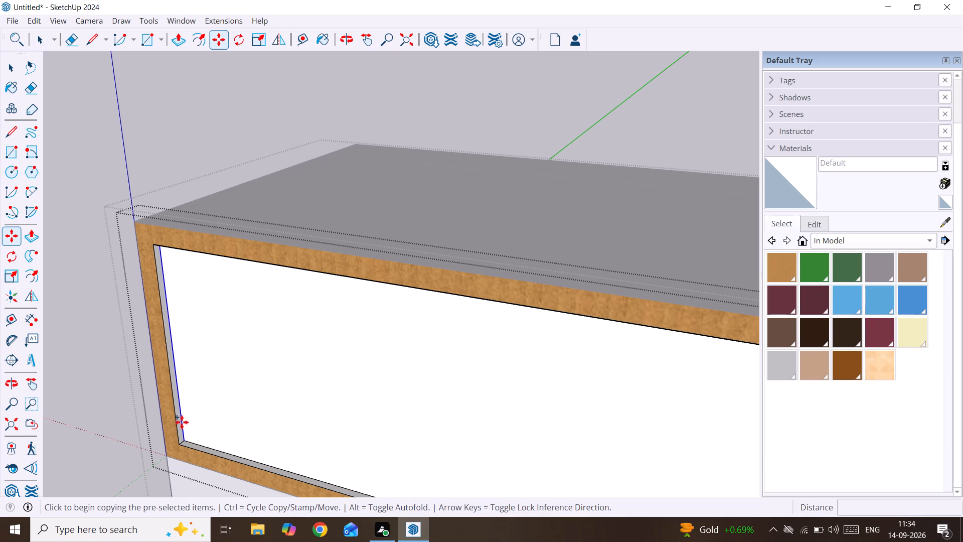
click(185, 439)
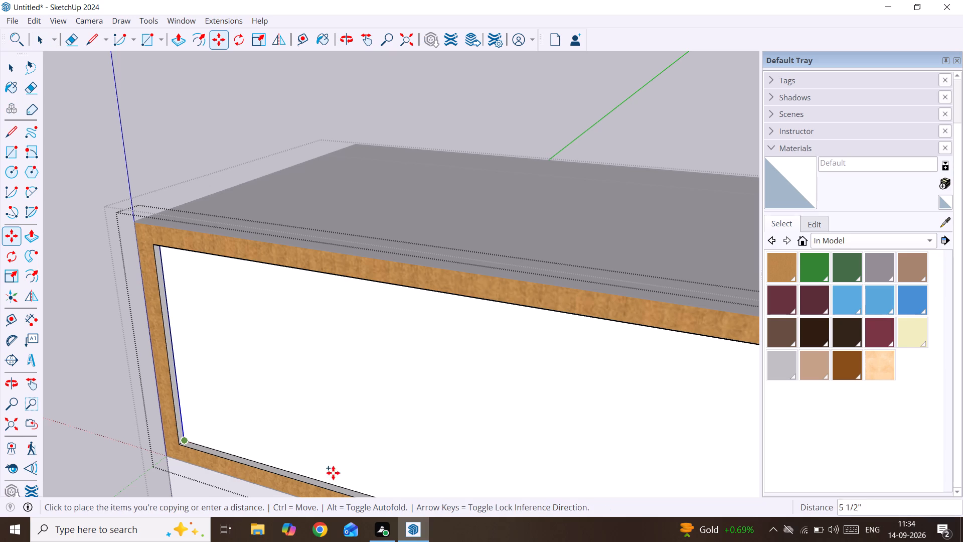
scroll(459, 498, down, 11)
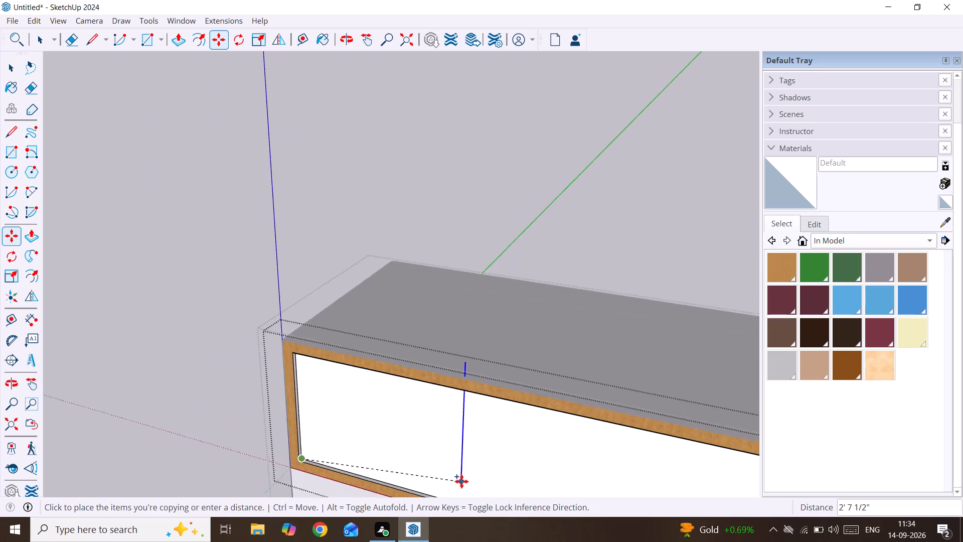
scroll(461, 481, down, 3)
shift+middle_drag(461, 481, 492, 294)
shift+scroll(461, 481, down, 1)
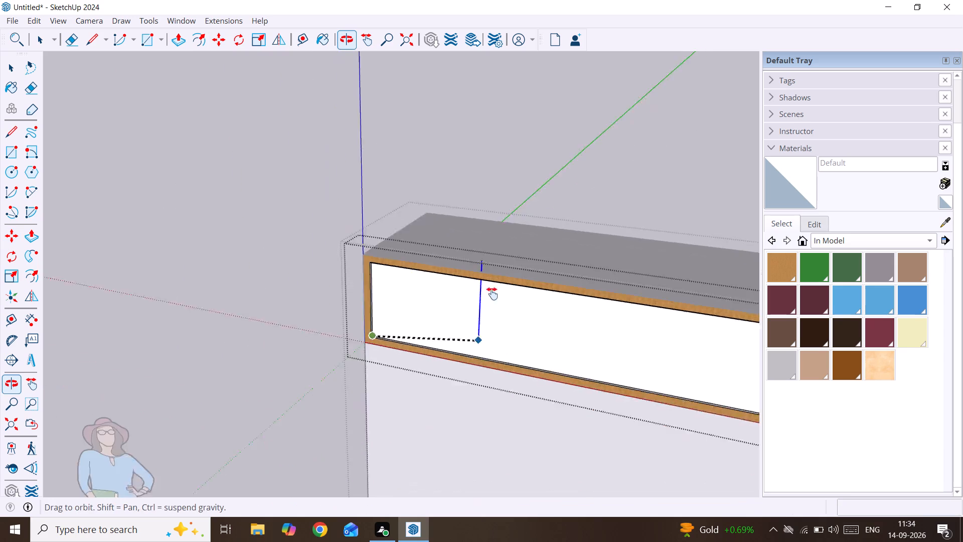
shift+middle_drag(492, 294, 519, 220)
middle_drag(616, 251, 186, 204)
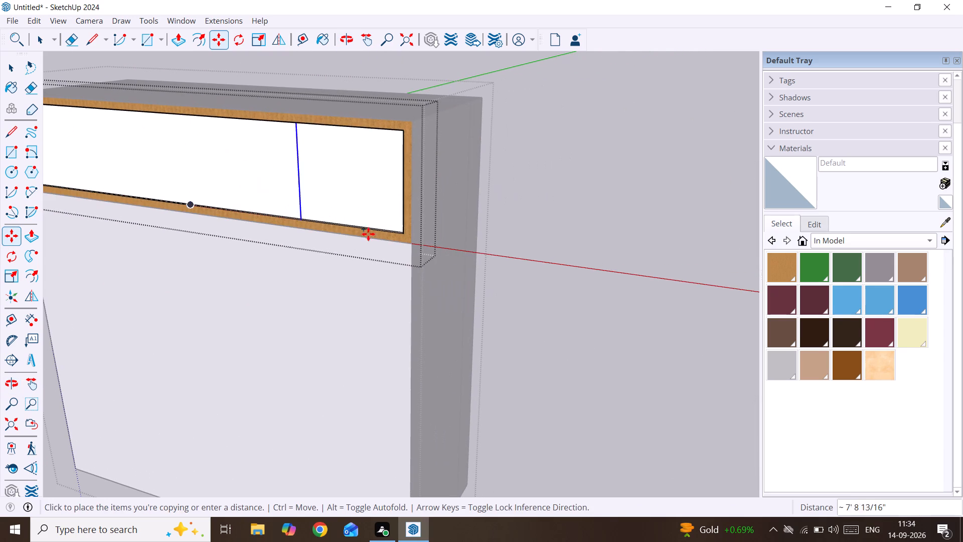
middle_drag(396, 246, 785, 264)
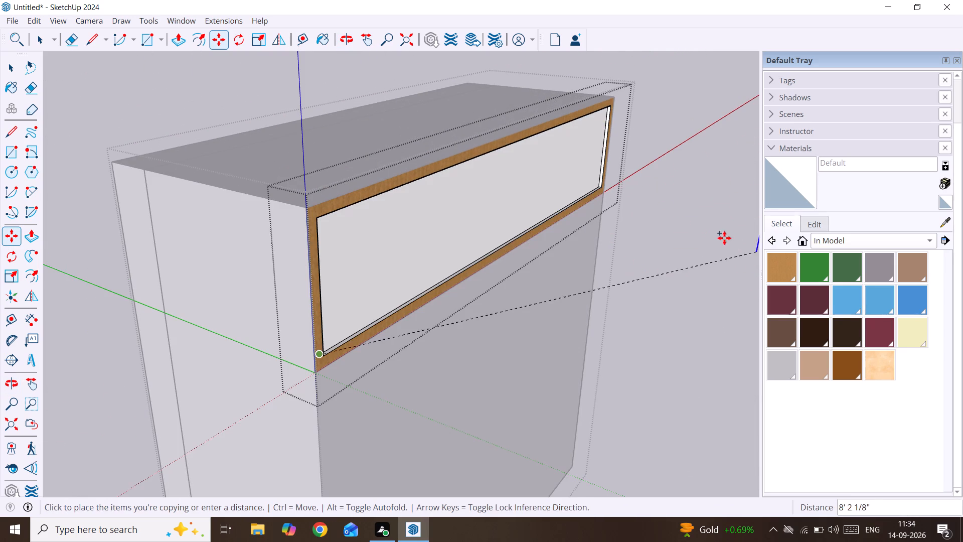
scroll(608, 179, up, 8)
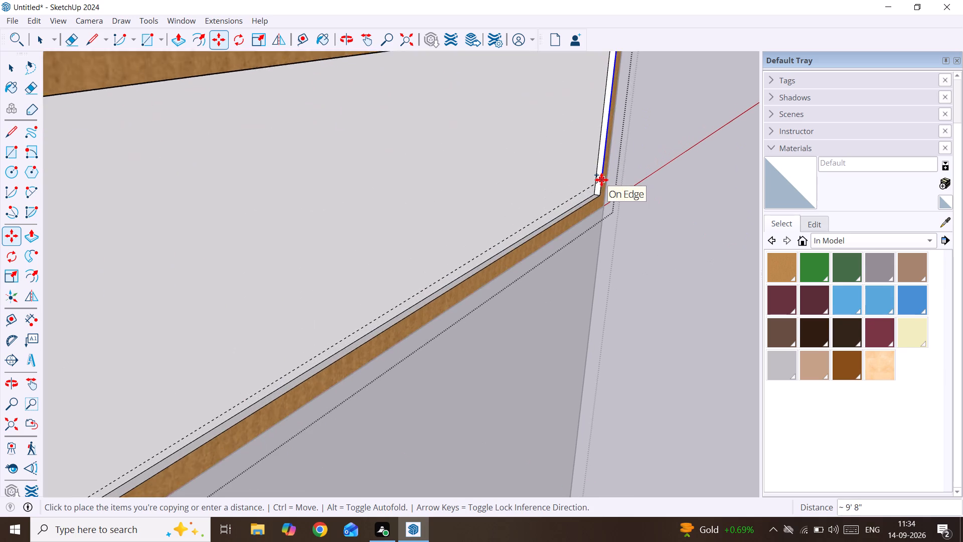
scroll(601, 180, up, 1)
middle_drag(595, 184, 468, 120)
scroll(578, 229, up, 6)
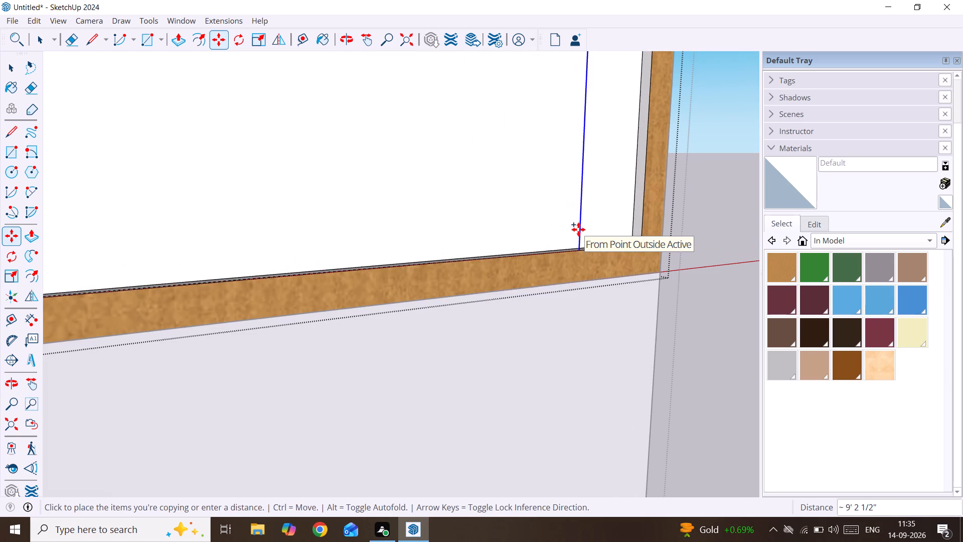
middle_drag(622, 225, 601, 301)
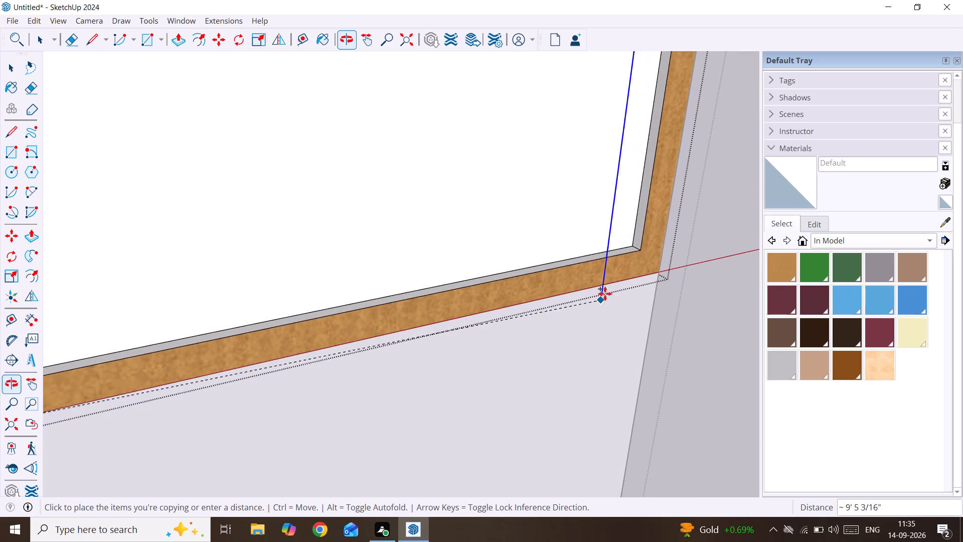
click(632, 245)
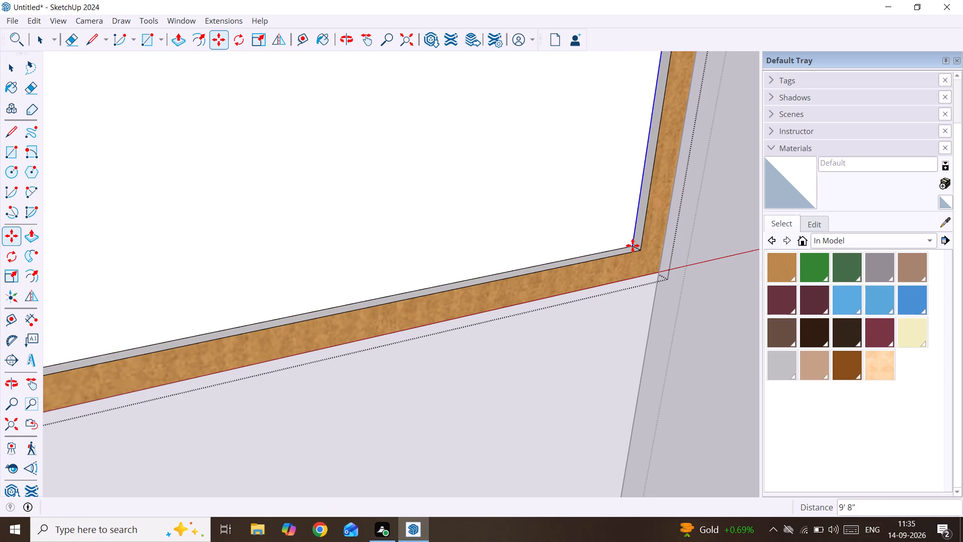
Divide the copy distance by 8 so evenly spaced vertical lines split the recessed face into eight equal sections.
scroll(632, 245, down, 3)
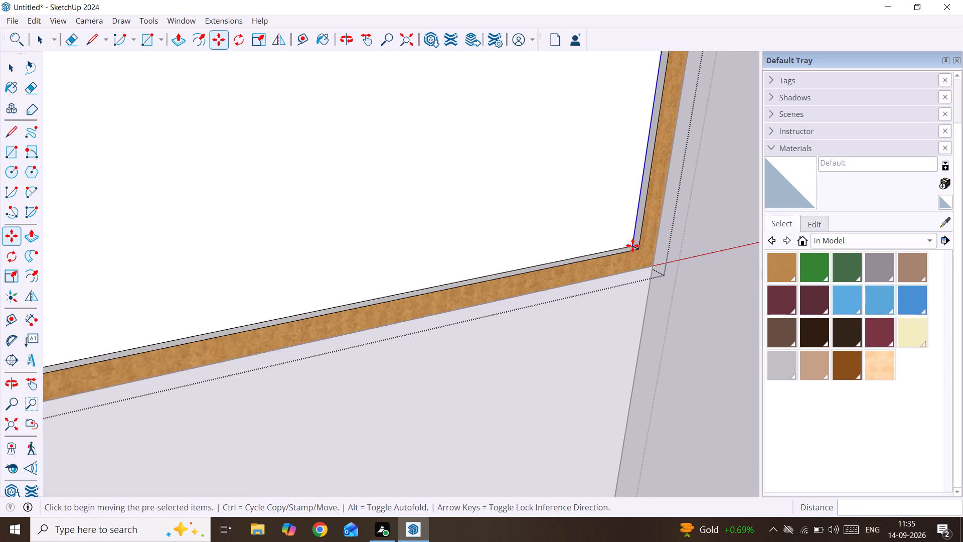
key(slash)
key(8)
key(Return)
Examine the divided upper strip from the front and from an angle.
scroll(632, 245, down, 5)
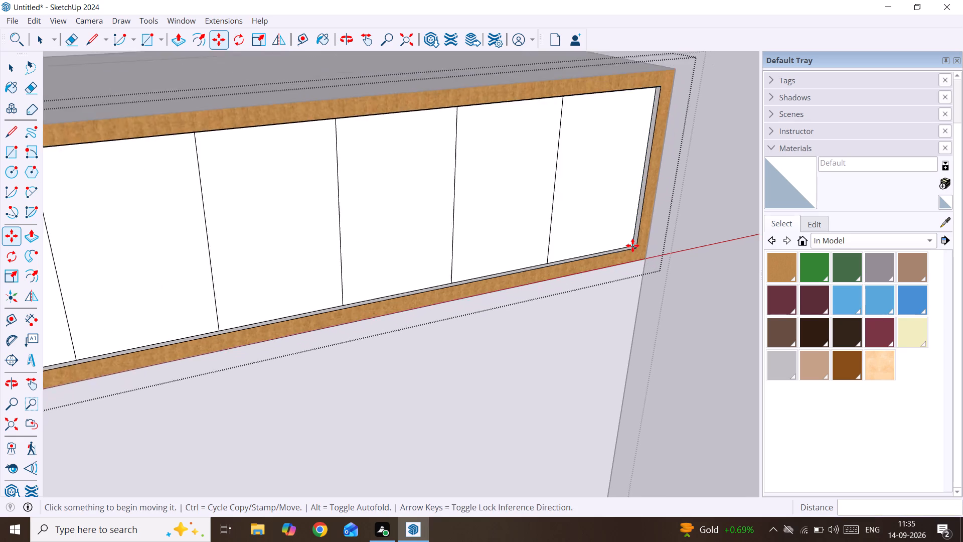
scroll(632, 245, down, 8)
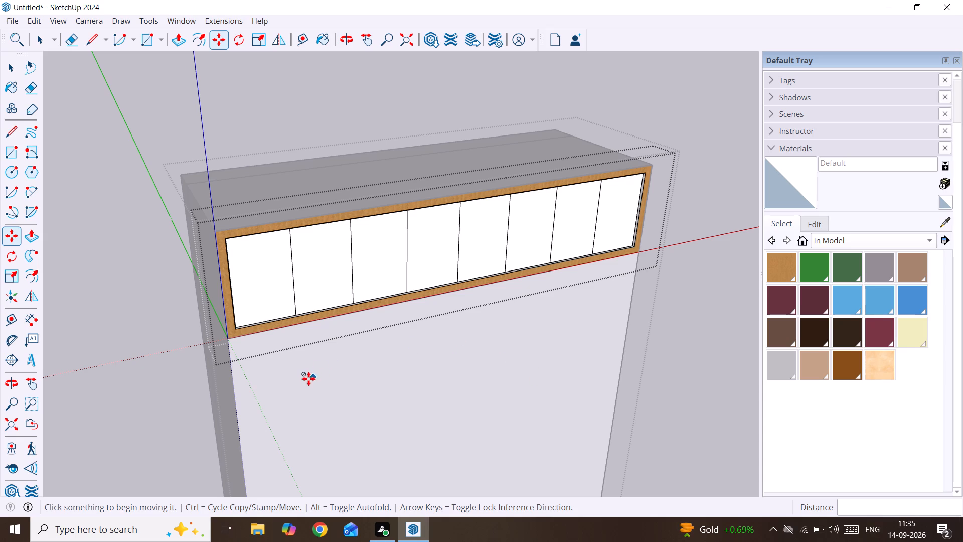
middle_drag(304, 379, 322, 299)
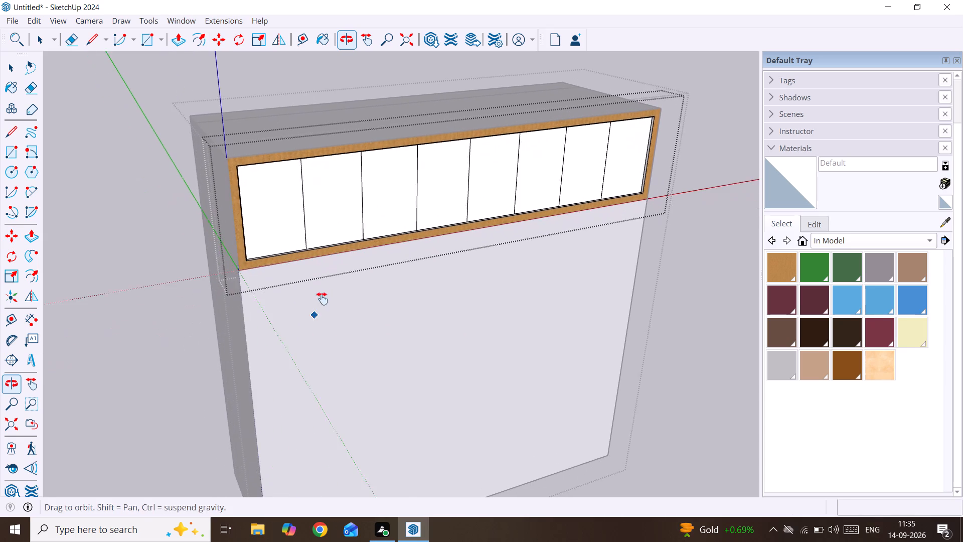
middle_drag(322, 299, 323, 298)
scroll(521, 269, up, 1)
scroll(479, 188, up, 1)
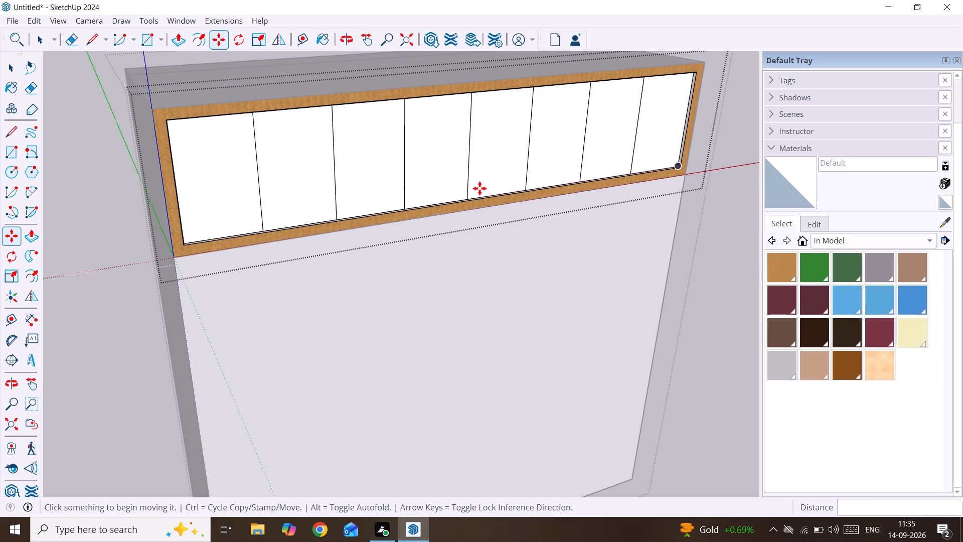
middle_drag(469, 187, 437, 161)
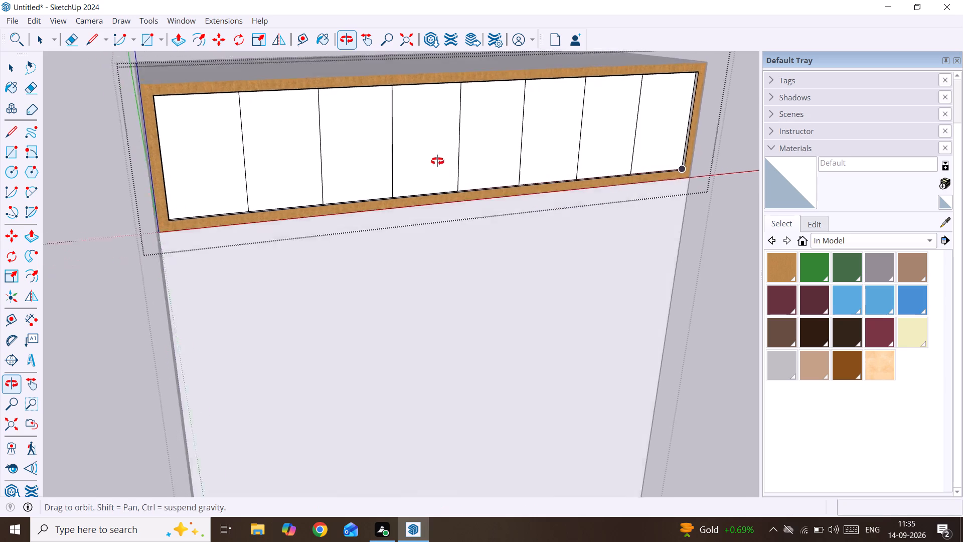
scroll(437, 161, up, 1)
middle_drag(437, 161, 429, 133)
scroll(432, 132, down, 2)
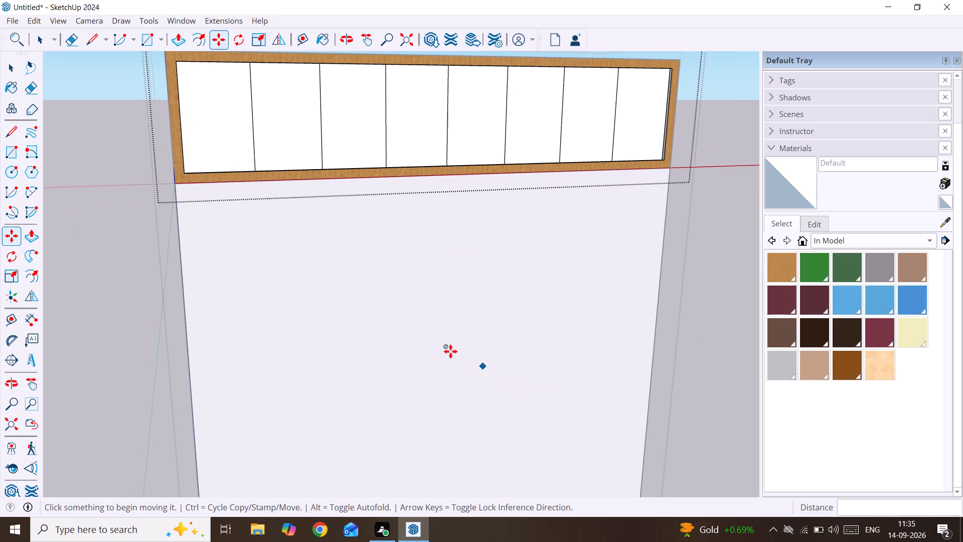
scroll(322, 149, up, 2)
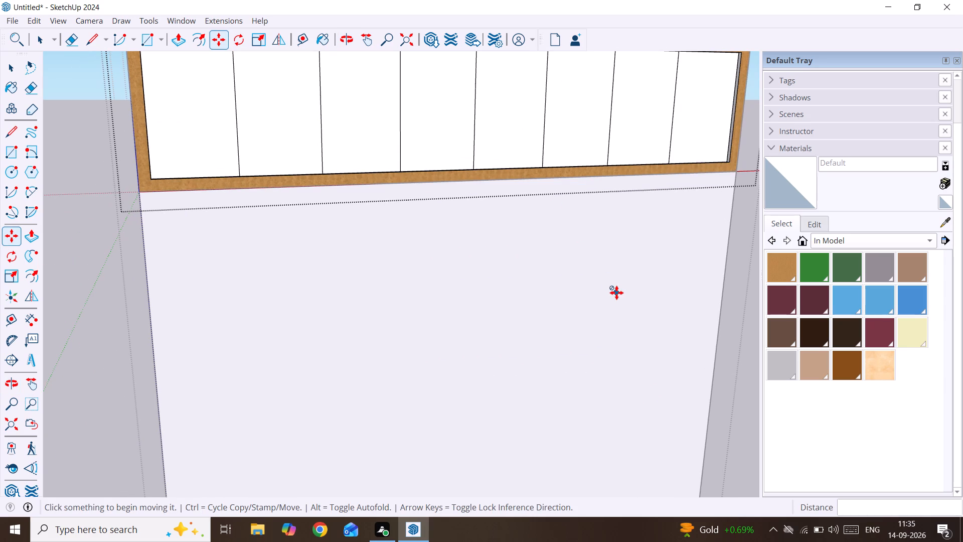
scroll(616, 293, down, 1)
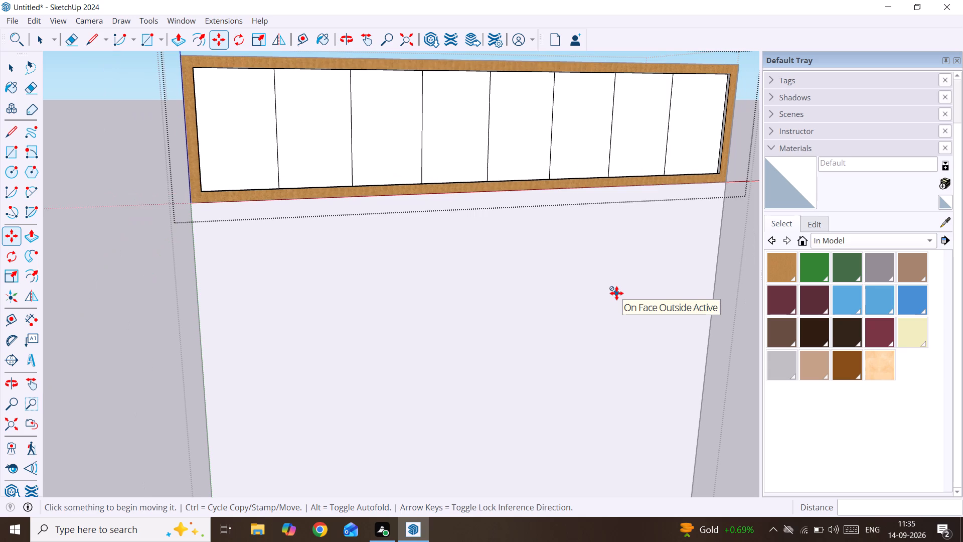
shift+middle_drag(591, 301, 575, 299)
middle_drag(576, 299, 735, 314)
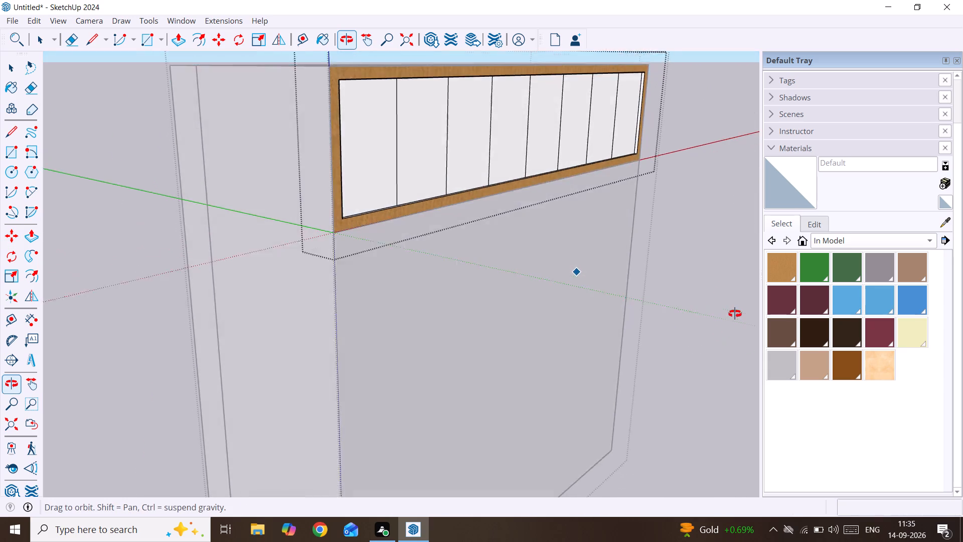
Examine the divided upper strip from the front and close up around its lower-left sections.
middle_drag(735, 314, 459, 277)
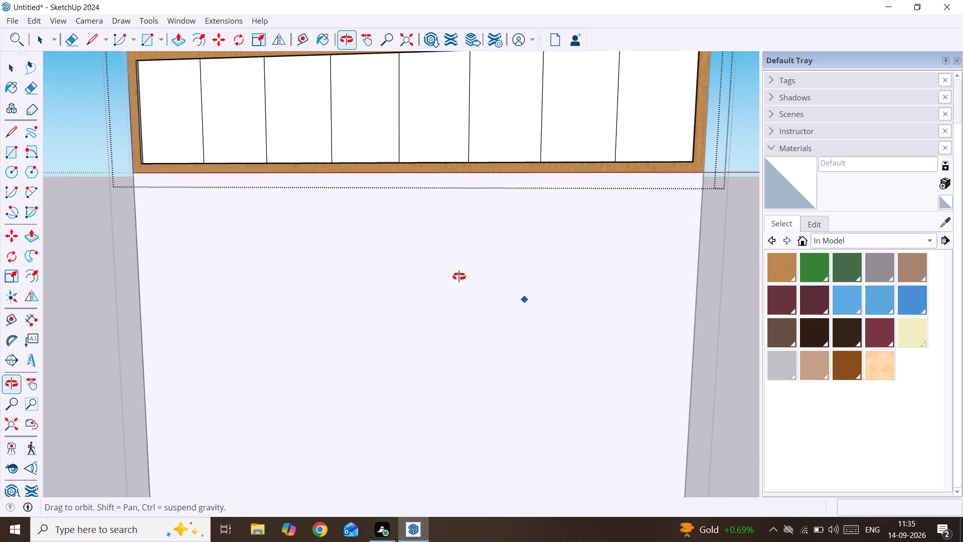
middle_drag(459, 277, 508, 275)
scroll(402, 199, down, 2)
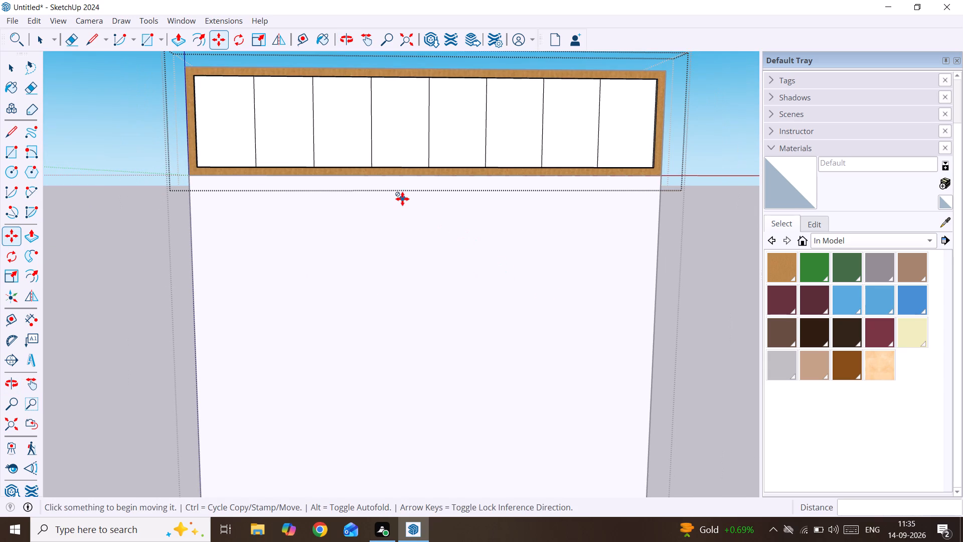
shift+middle_drag(391, 203, 430, 334)
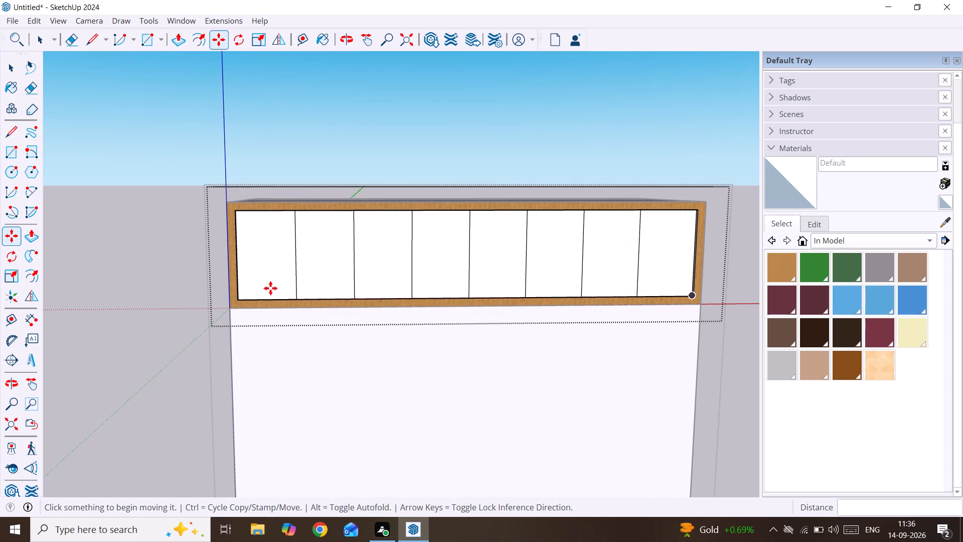
scroll(271, 282, up, 5)
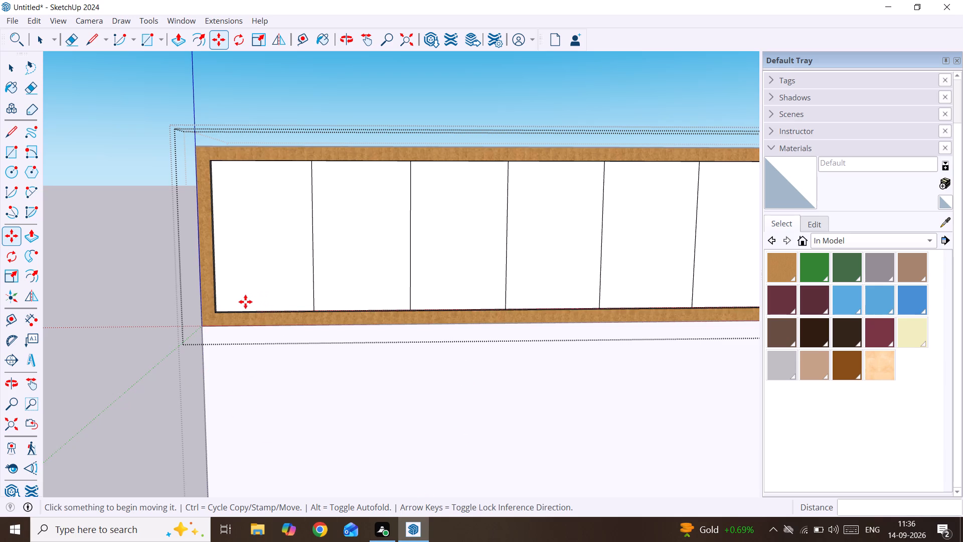
scroll(241, 300, up, 5)
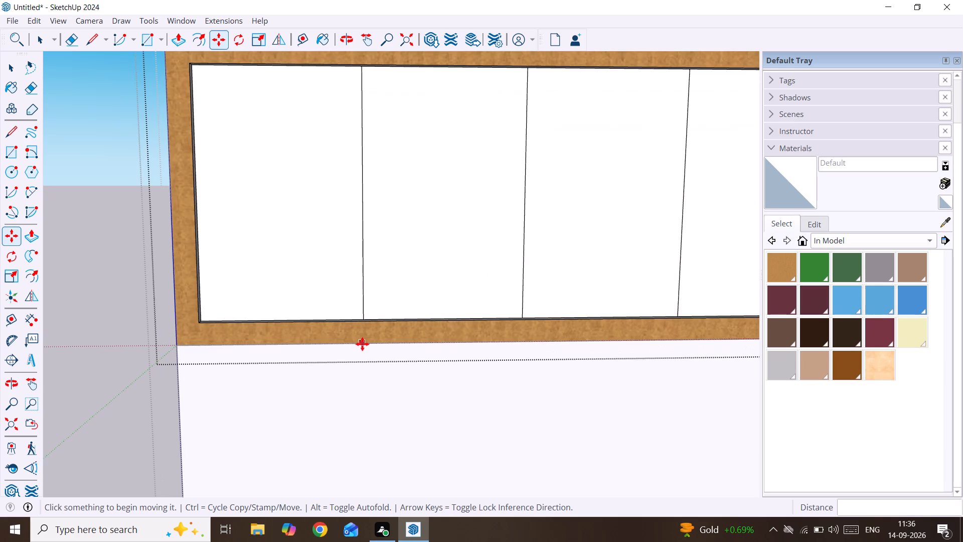
key(space)
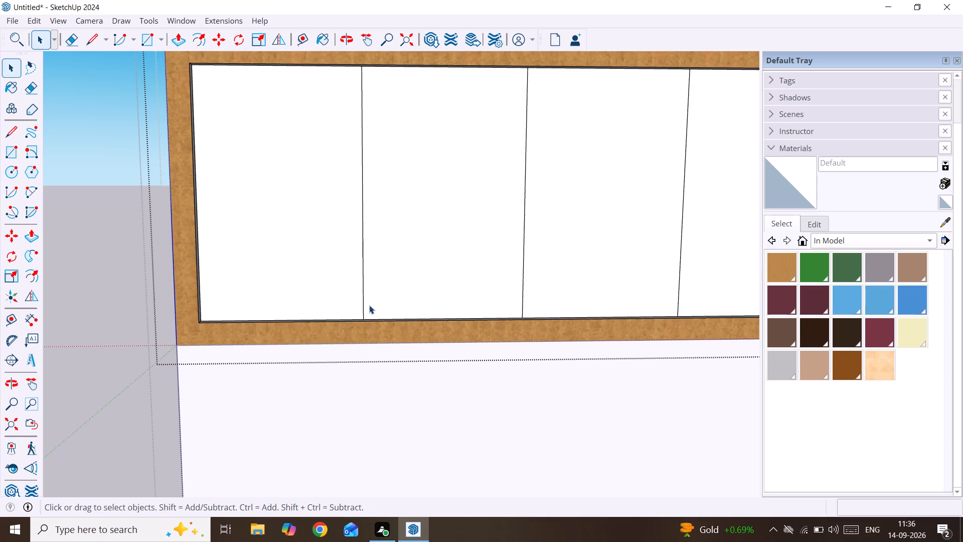
scroll(366, 270, down, 3)
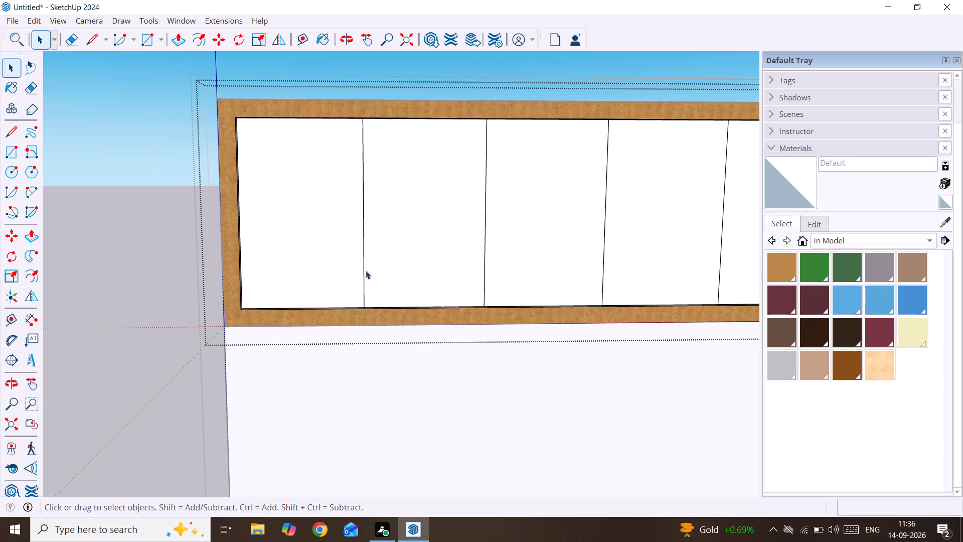
Draw a 0.8" line along the red axis from the recessed face's lower-left corner on its bottom edge.
middle_drag(366, 270, 223, 261)
scroll(202, 254, up, 1)
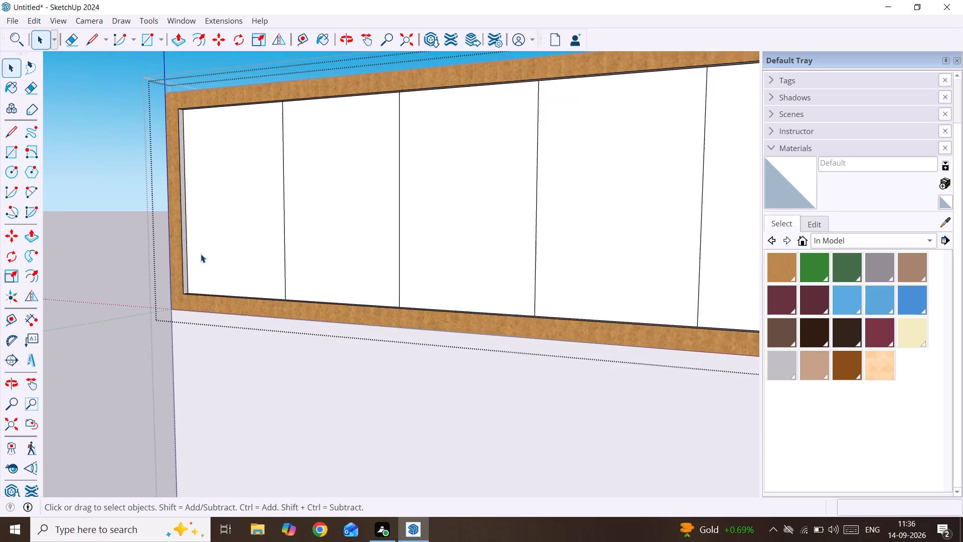
scroll(201, 254, up, 4)
middle_drag(201, 254, 189, 313)
scroll(182, 361, up, 3)
key(l)
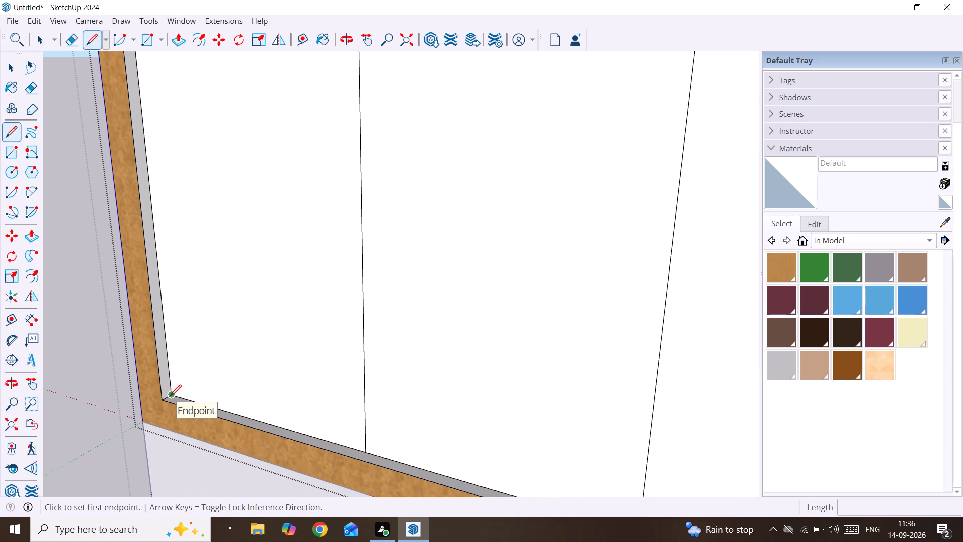
click(170, 396)
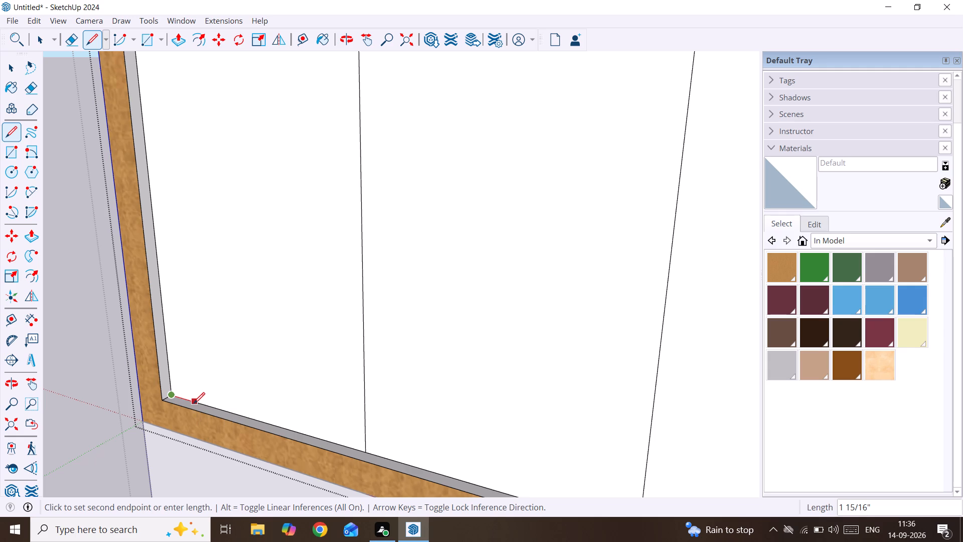
key(period)
text(8")
key(Return)
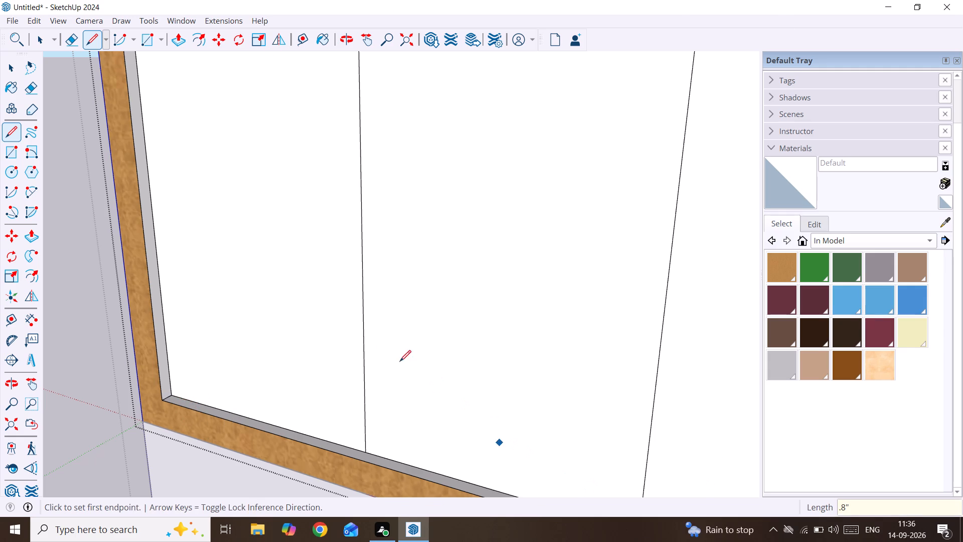
click(339, 357)
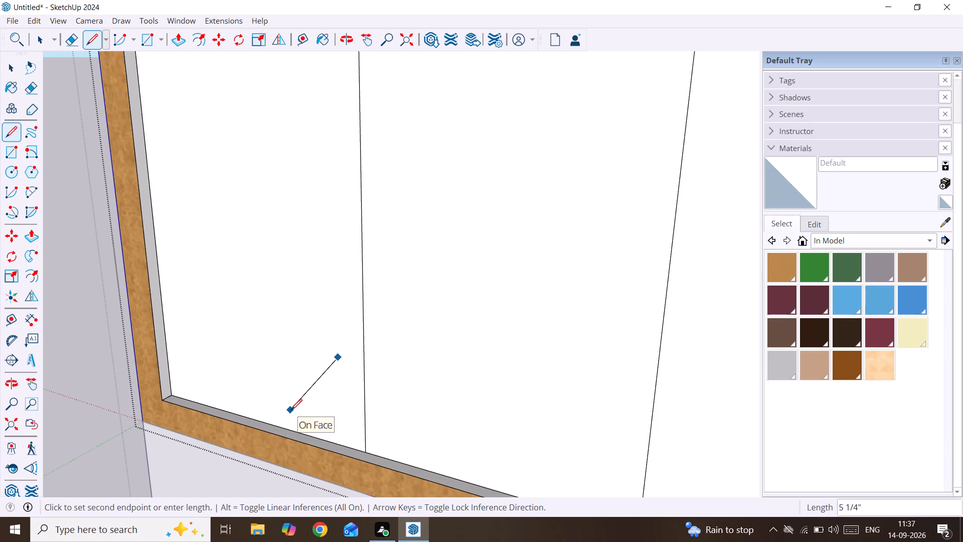
key(space)
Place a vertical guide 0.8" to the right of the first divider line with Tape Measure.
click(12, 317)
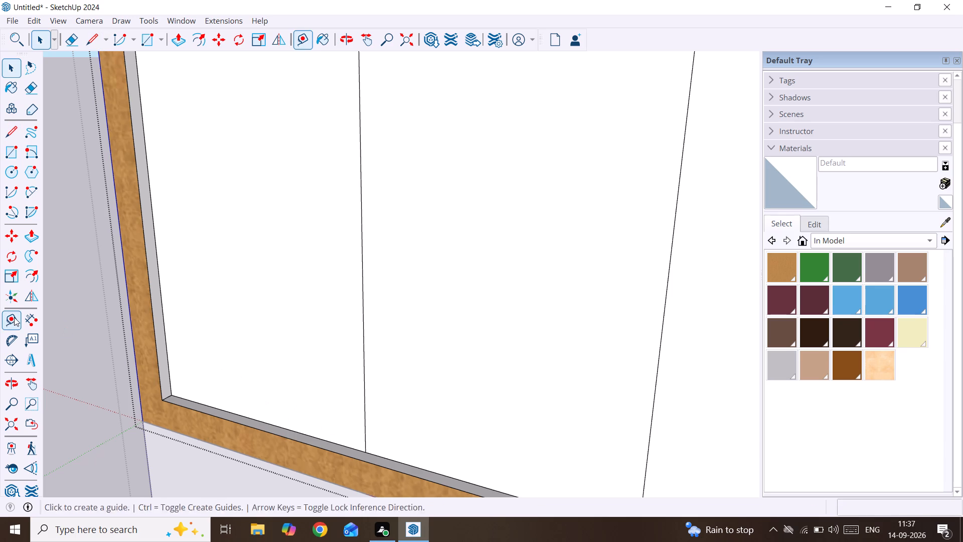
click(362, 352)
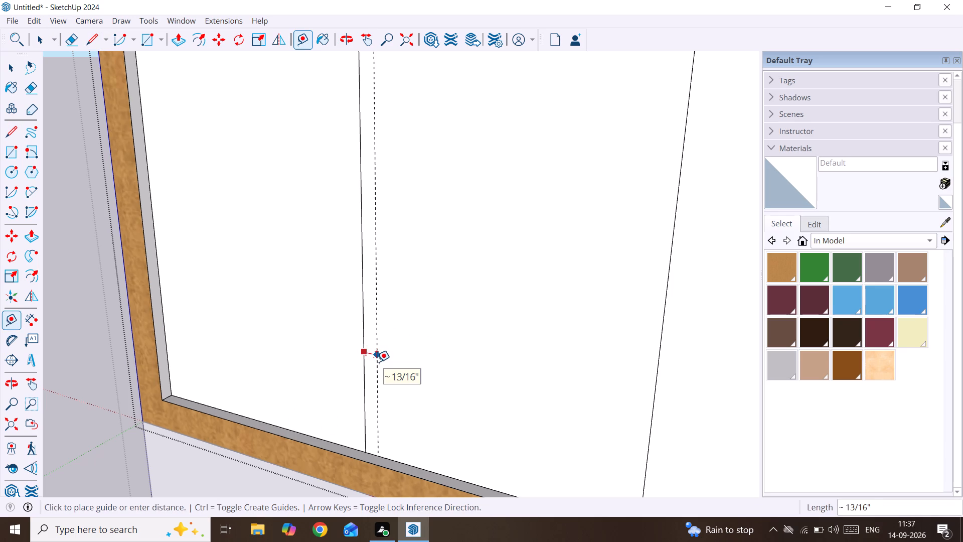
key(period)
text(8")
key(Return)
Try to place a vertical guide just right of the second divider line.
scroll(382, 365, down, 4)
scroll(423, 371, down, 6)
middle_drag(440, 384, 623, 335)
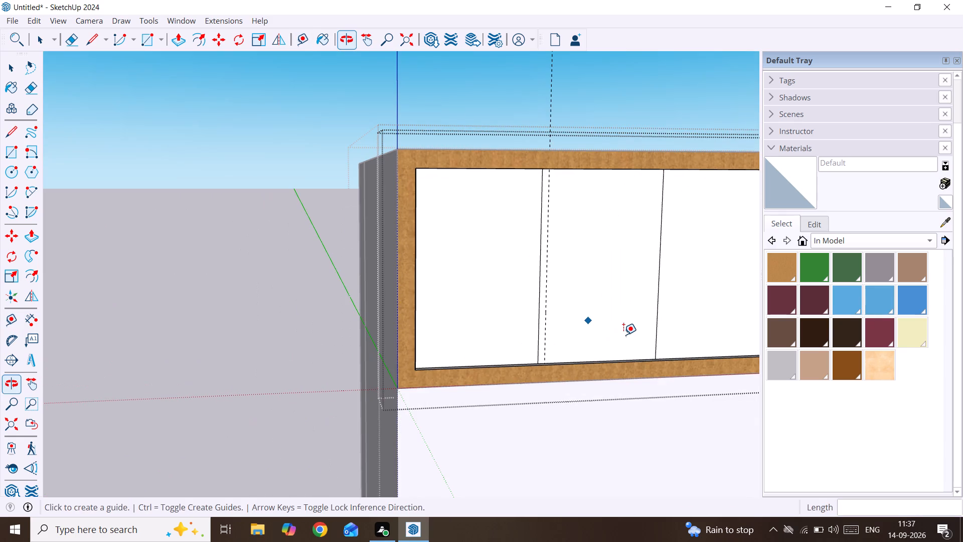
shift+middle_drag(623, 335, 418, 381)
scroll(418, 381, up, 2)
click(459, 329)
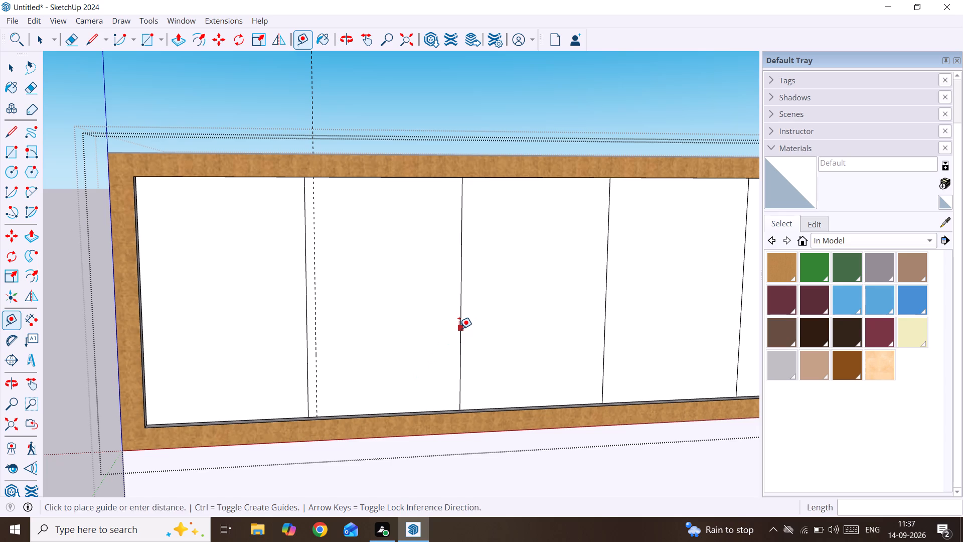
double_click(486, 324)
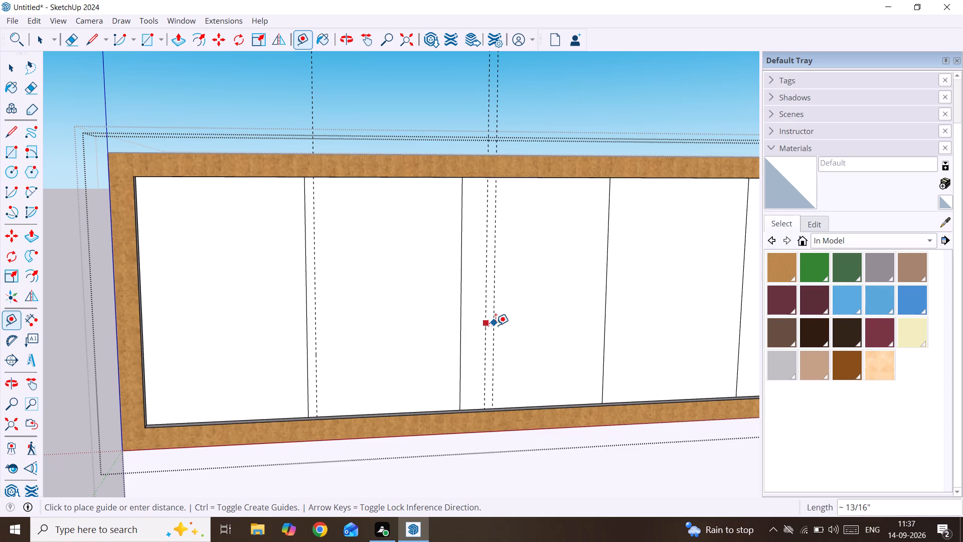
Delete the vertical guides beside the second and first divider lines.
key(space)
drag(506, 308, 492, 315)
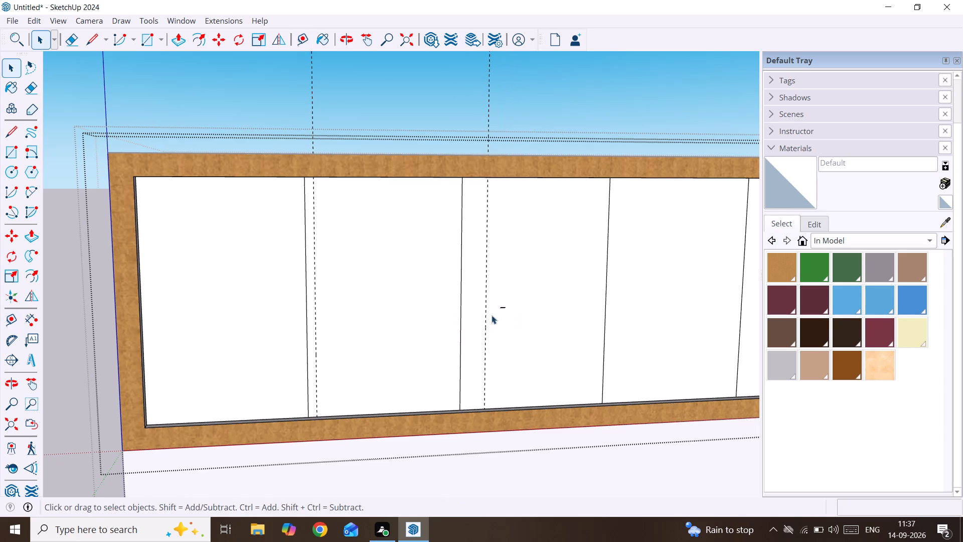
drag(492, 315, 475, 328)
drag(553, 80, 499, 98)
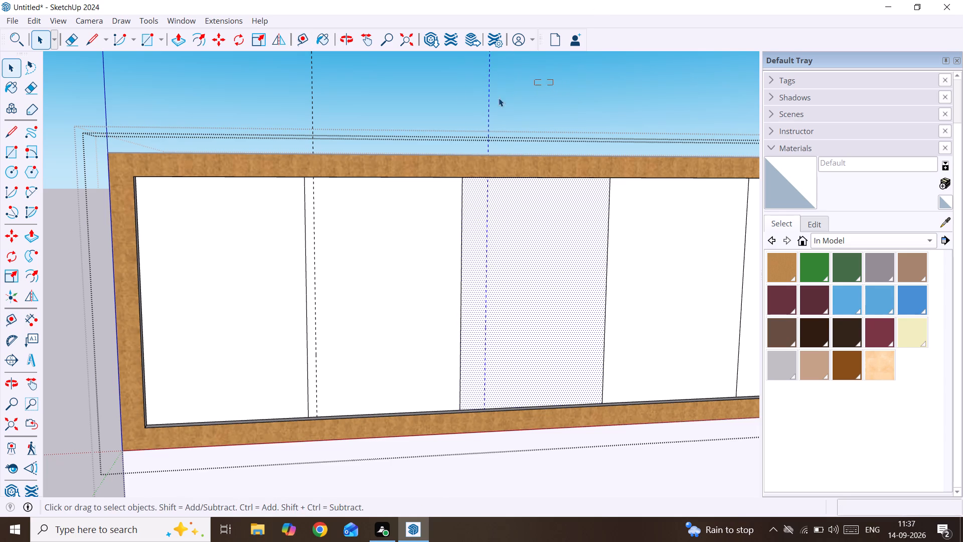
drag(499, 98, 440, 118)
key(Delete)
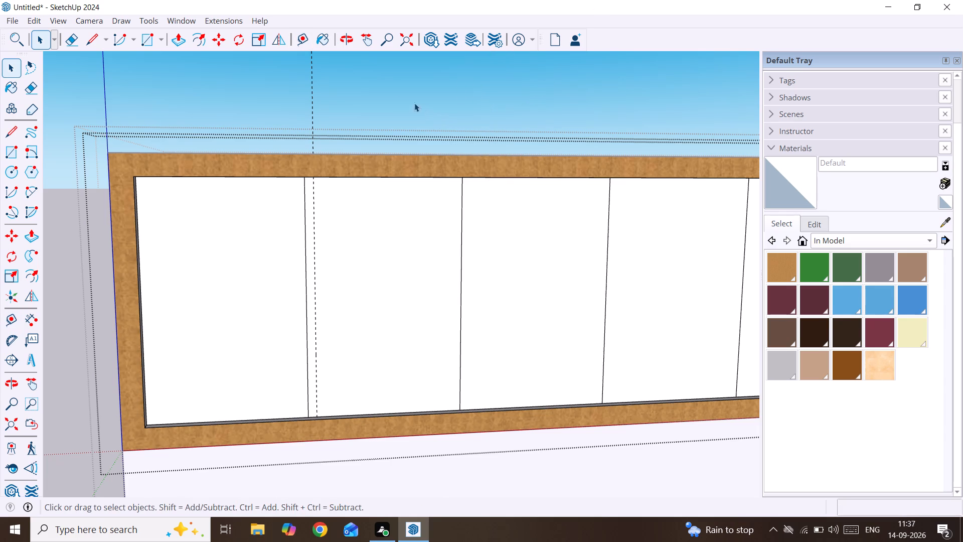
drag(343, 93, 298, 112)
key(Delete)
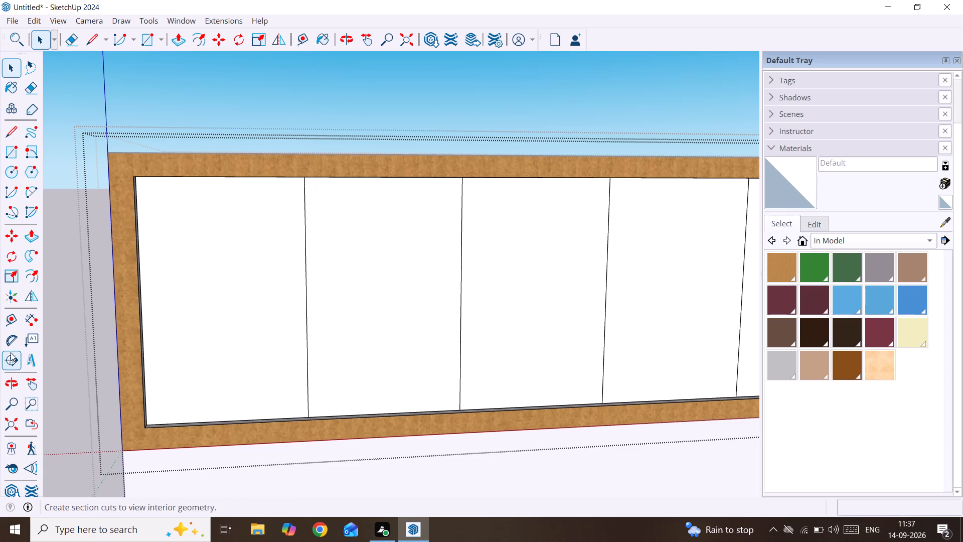
Place a vertical guide 0.8" to the right of the first divider line.
click(10, 318)
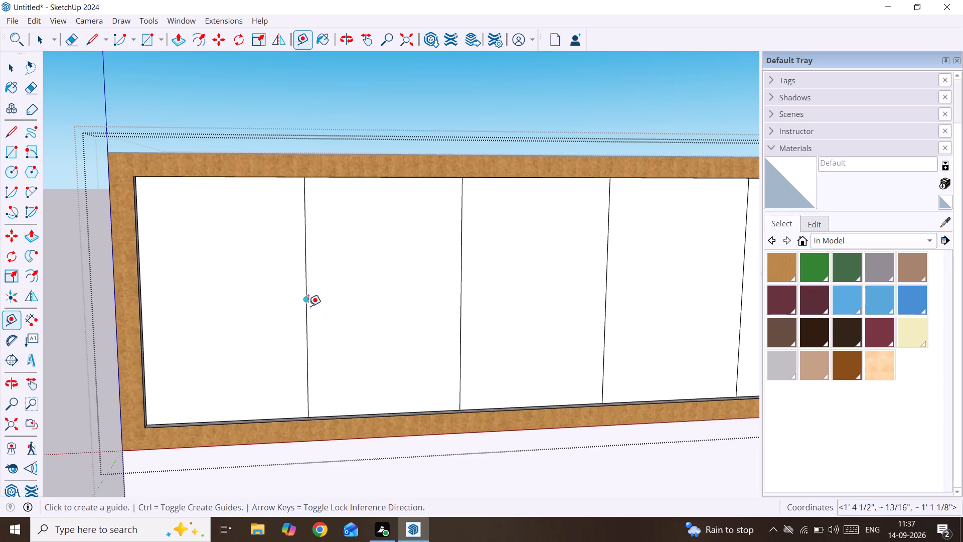
click(308, 306)
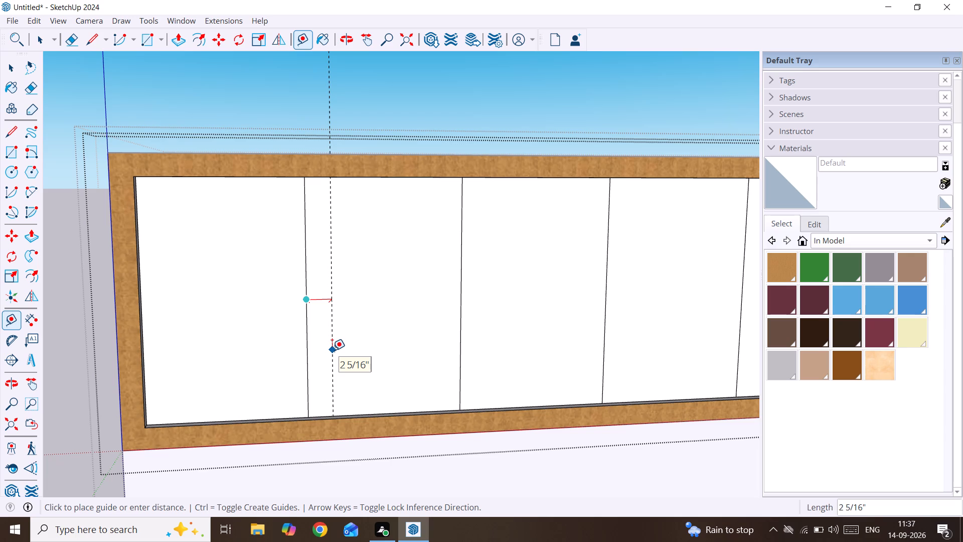
key(period)
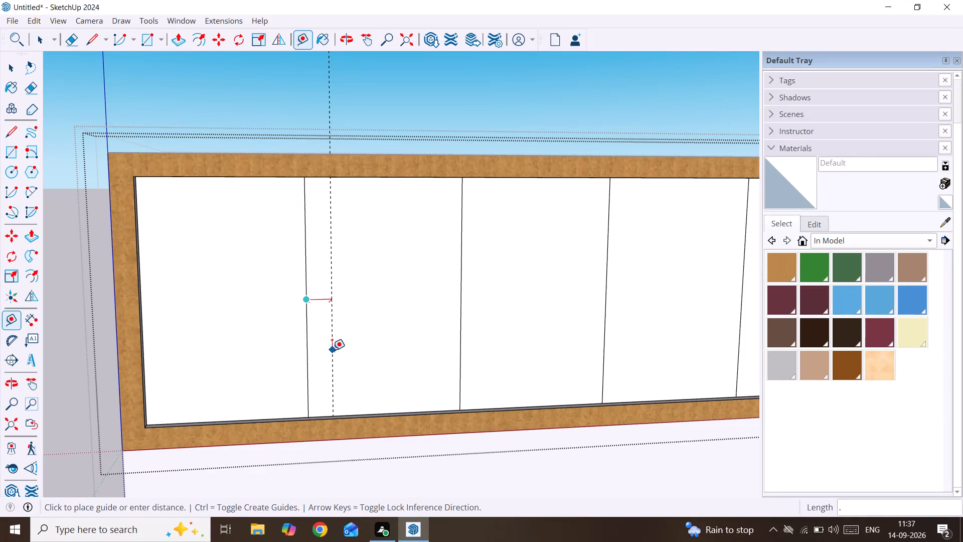
text(8")
key(Return)
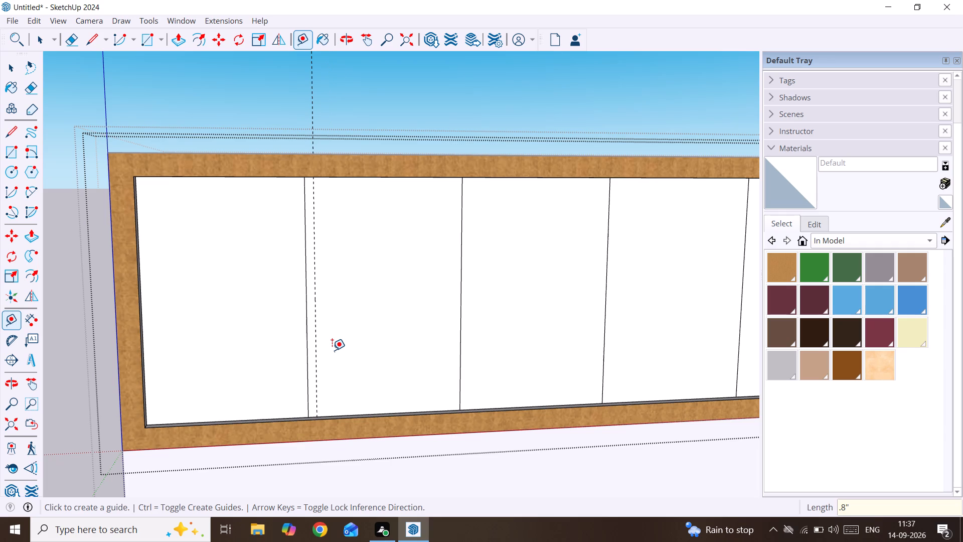
Place vertical guides 0.5" to the right of the second and third divider lines.
click(460, 282)
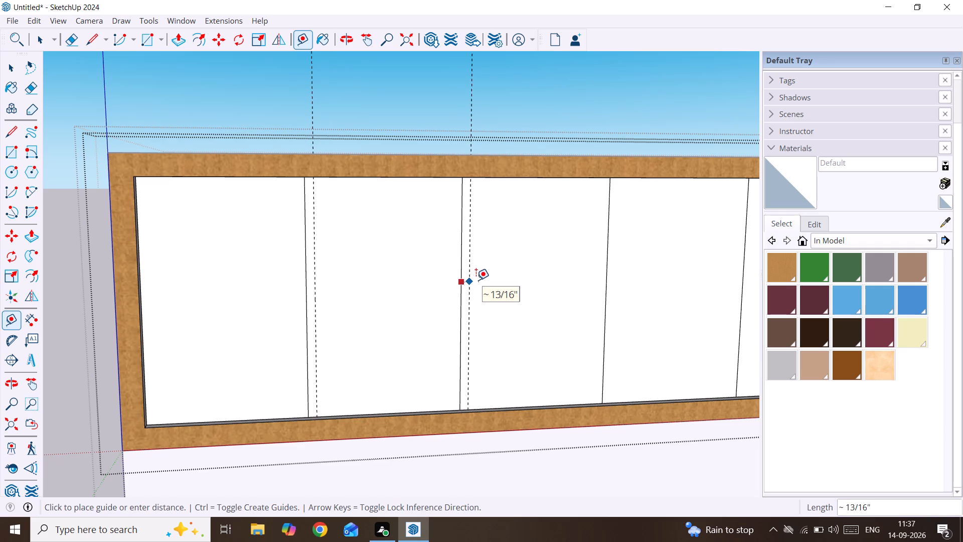
key(period)
text(5")
key(Return)
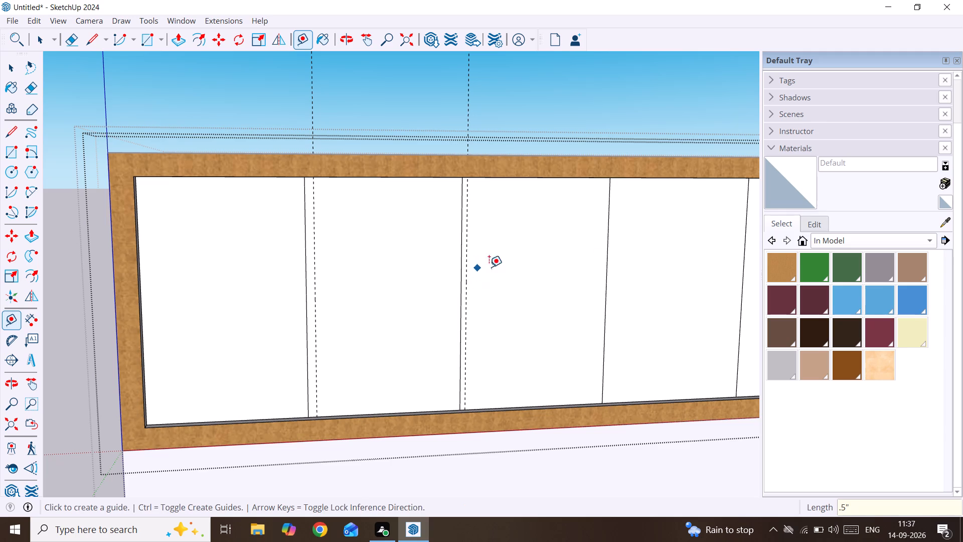
click(607, 282)
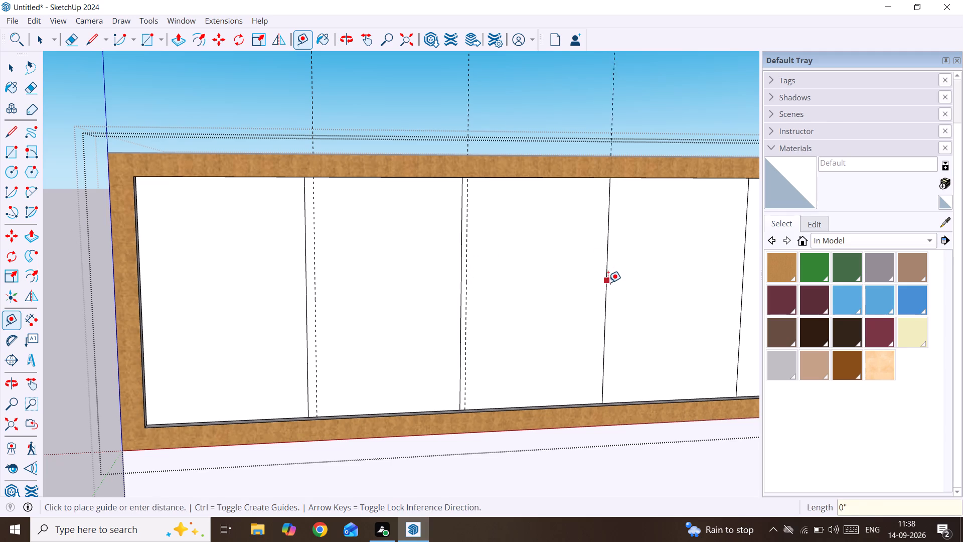
text(.5")
key(Return)
Place vertical guides 0.5" to the right of the fourth and fifth divider lines.
scroll(641, 278, down, 2)
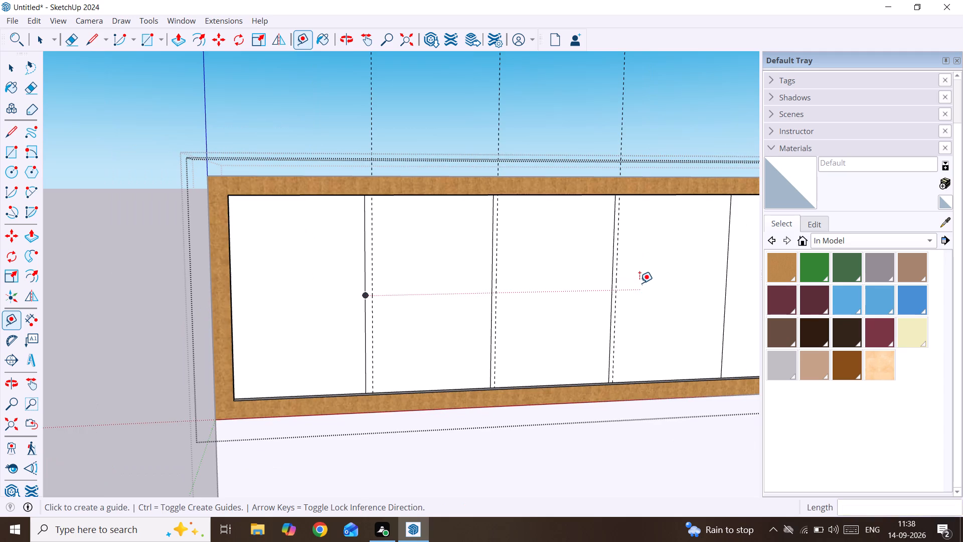
shift+middle_drag(628, 288, 327, 353)
scroll(417, 335, up, 2)
middle_drag(413, 335, 487, 315)
scroll(487, 315, down, 7)
middle_drag(586, 317, 678, 307)
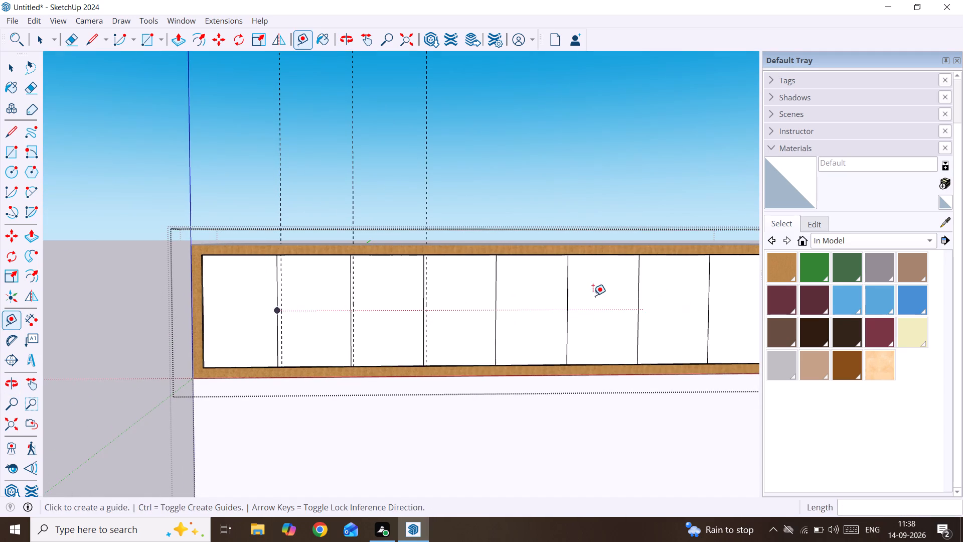
shift+middle_drag(589, 296, 435, 323)
scroll(304, 330, up, 3)
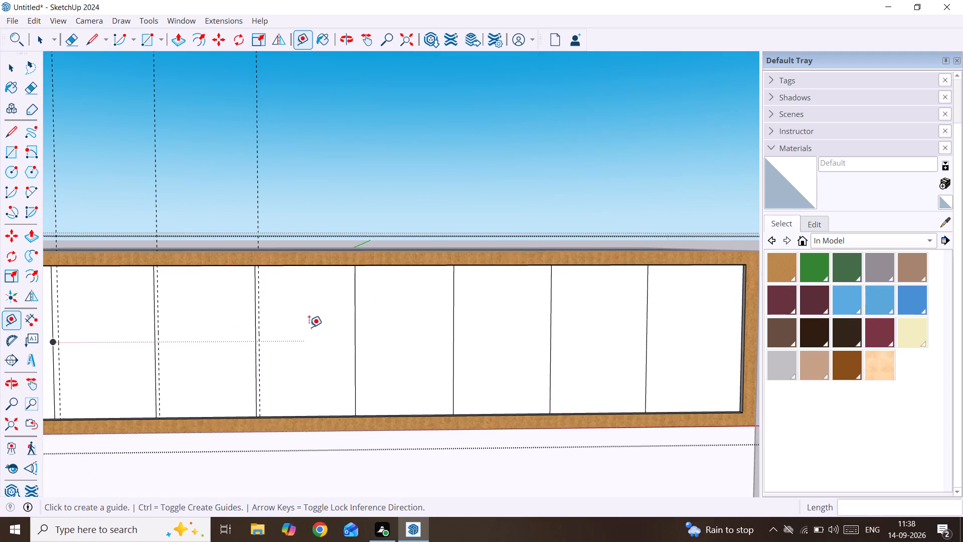
click(355, 327)
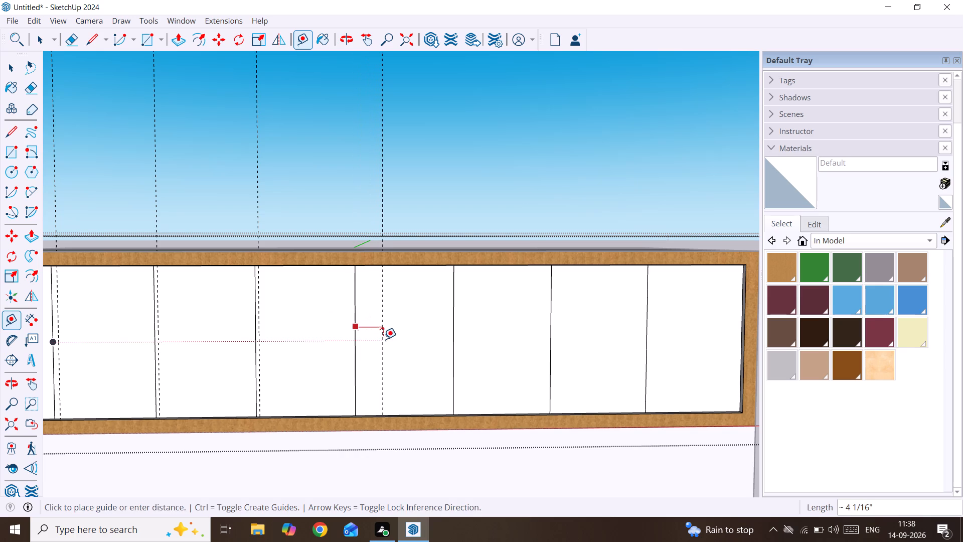
text(.5")
key(Return)
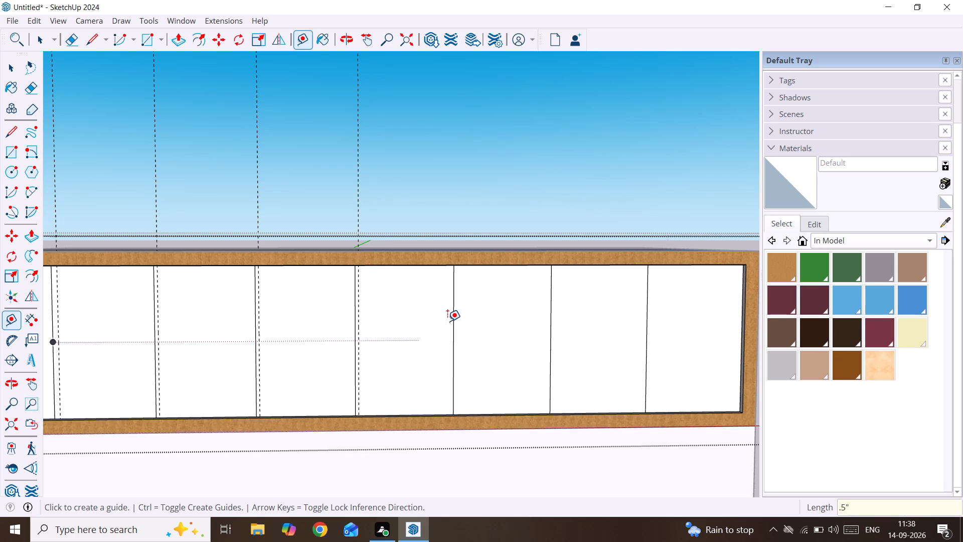
click(451, 319)
text(.5")
key(Return)
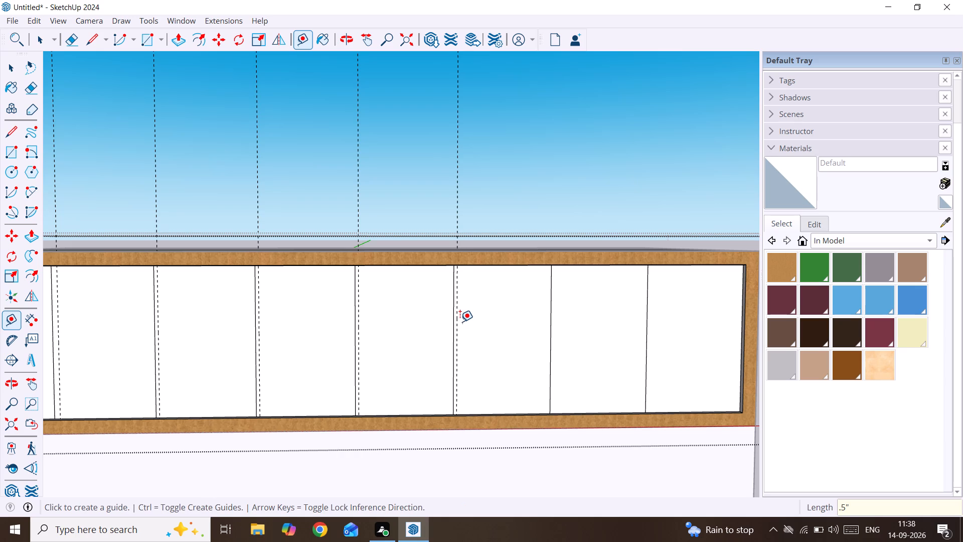
Place vertical guides 0.5" to the right of the sixth and seventh divider lines.
click(552, 330)
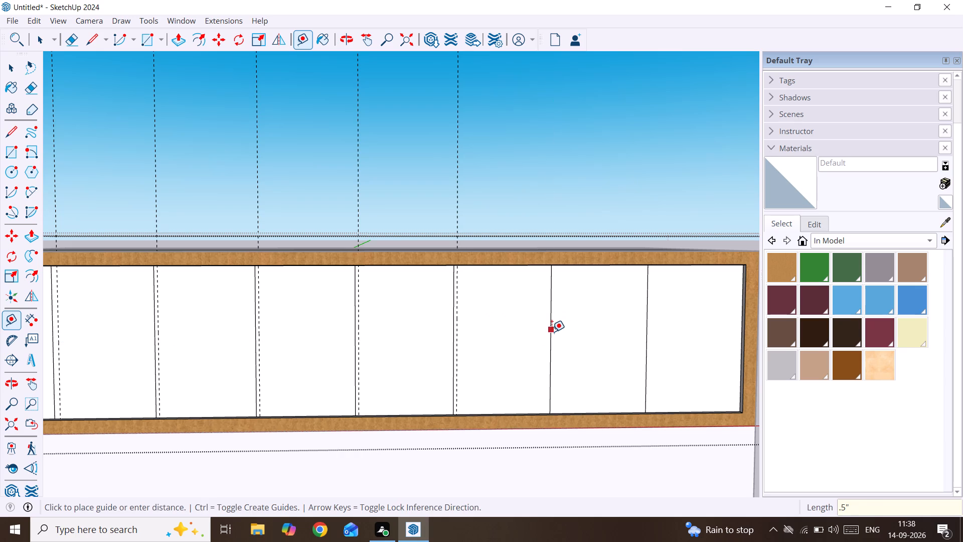
text(.5")
key(Return)
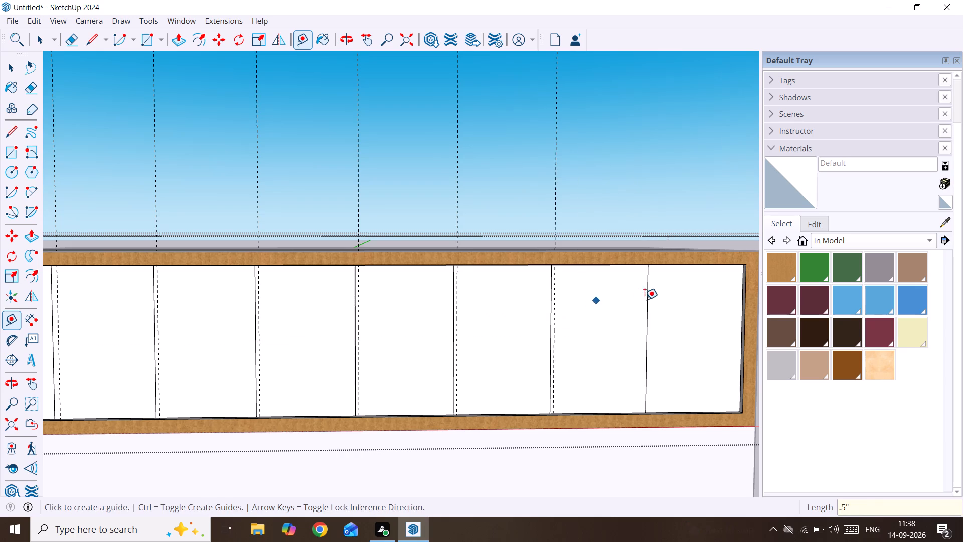
click(645, 311)
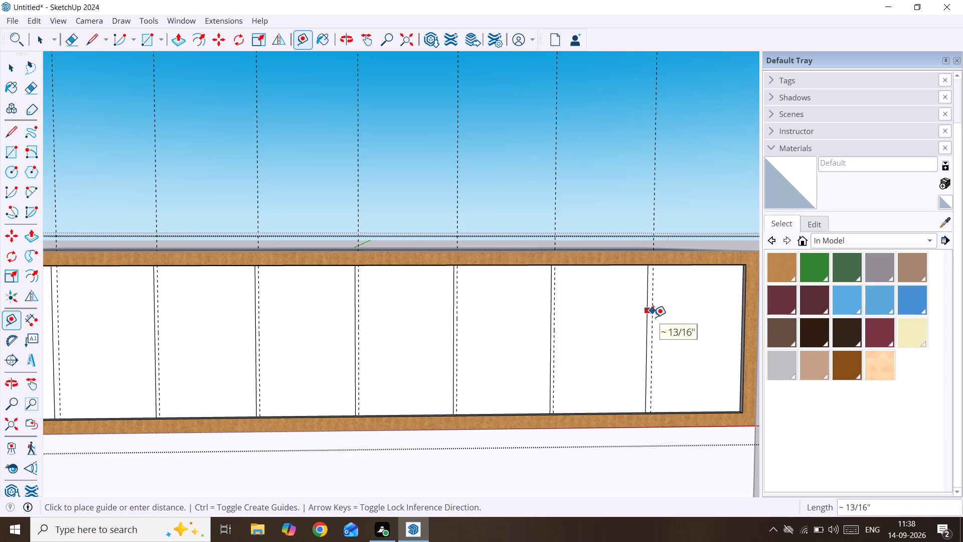
key(F5)
key(BackSpace)
text(.5)
key(shift+quotedbl)
key(Return)
key(space)
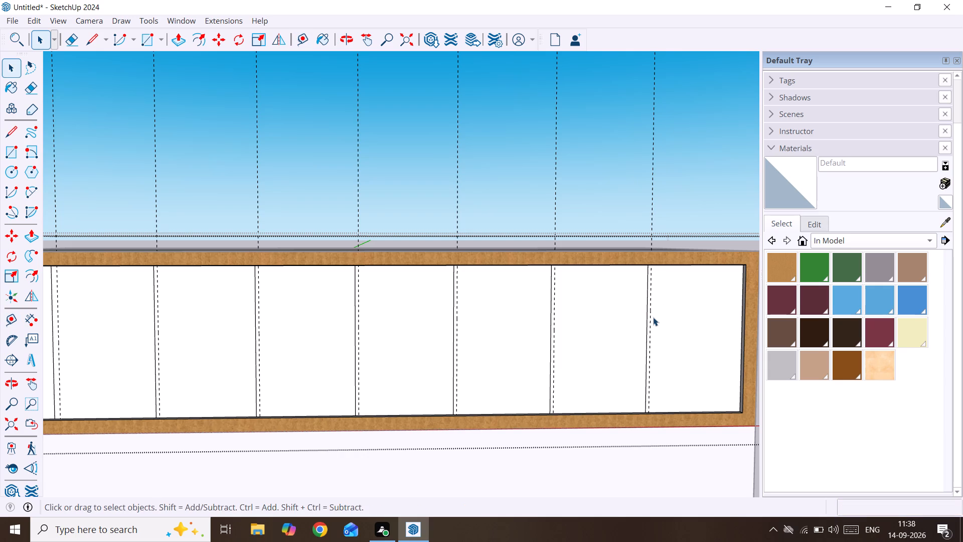
Delete the vertical guide beside the first divider line.
scroll(390, 300, down, 1)
scroll(248, 323, down, 5)
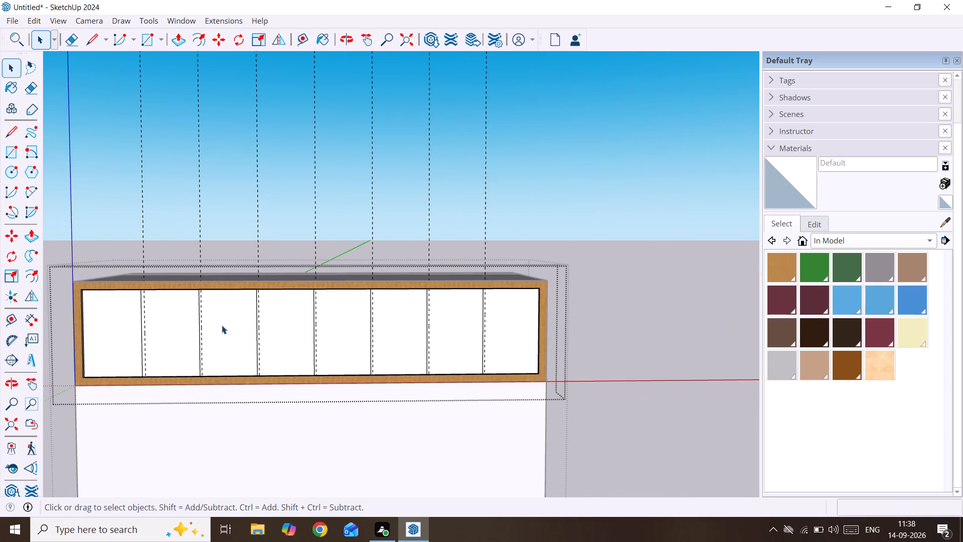
shift+middle_drag(145, 332, 409, 367)
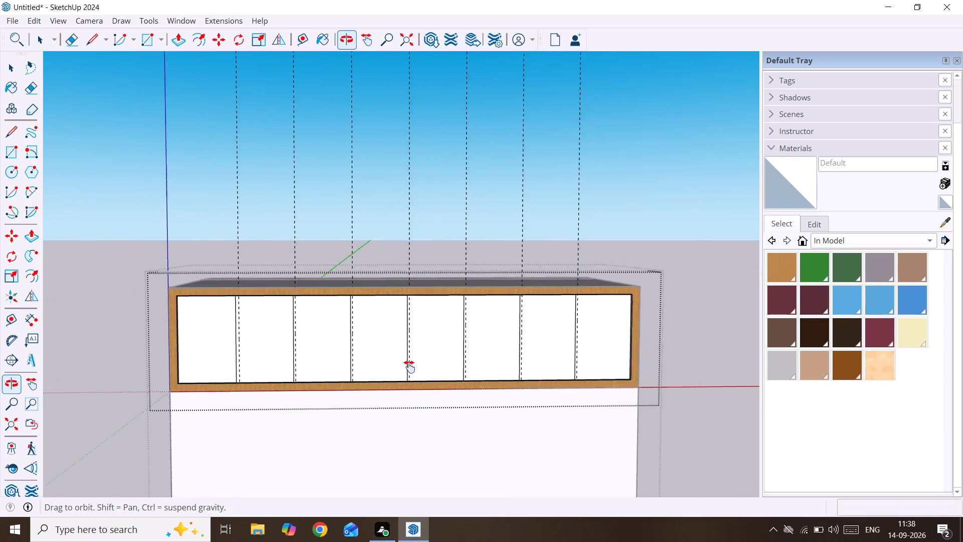
shift+middle_drag(409, 367, 443, 372)
scroll(450, 346, up, 1)
drag(466, 259, 432, 264)
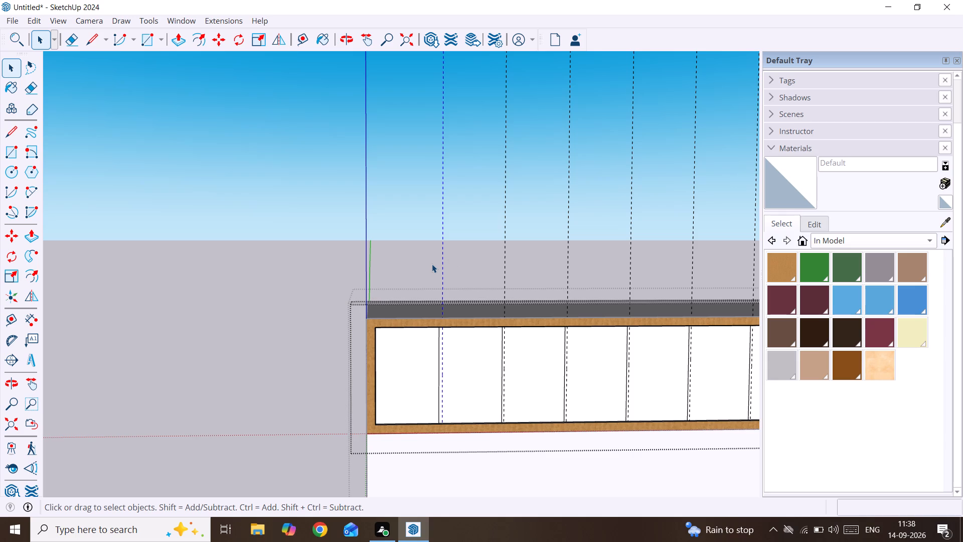
key(Delete)
Place a vertical guide 0.5" to the right of the first divider line.
click(21, 316)
click(4, 316)
scroll(334, 444, up, 2)
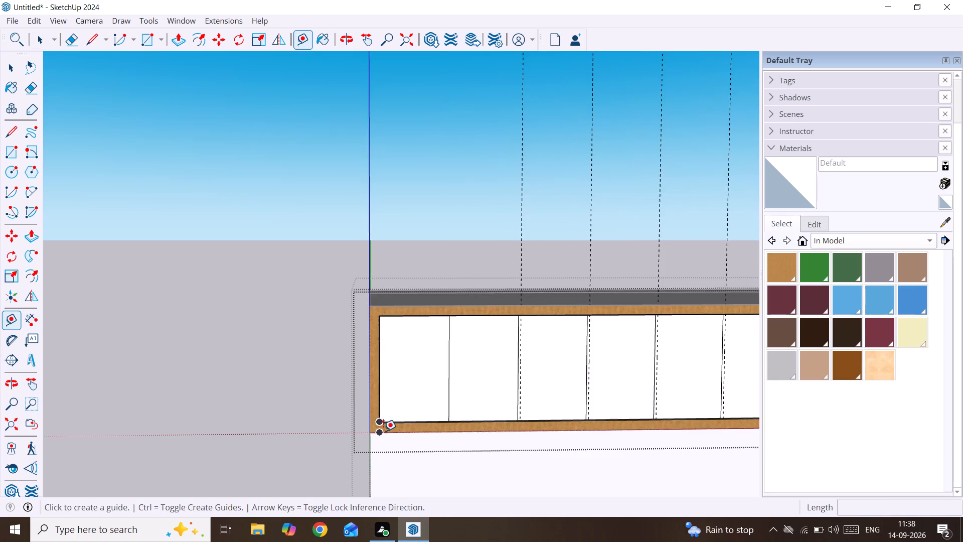
scroll(383, 431, up, 2)
scroll(425, 391, up, 2)
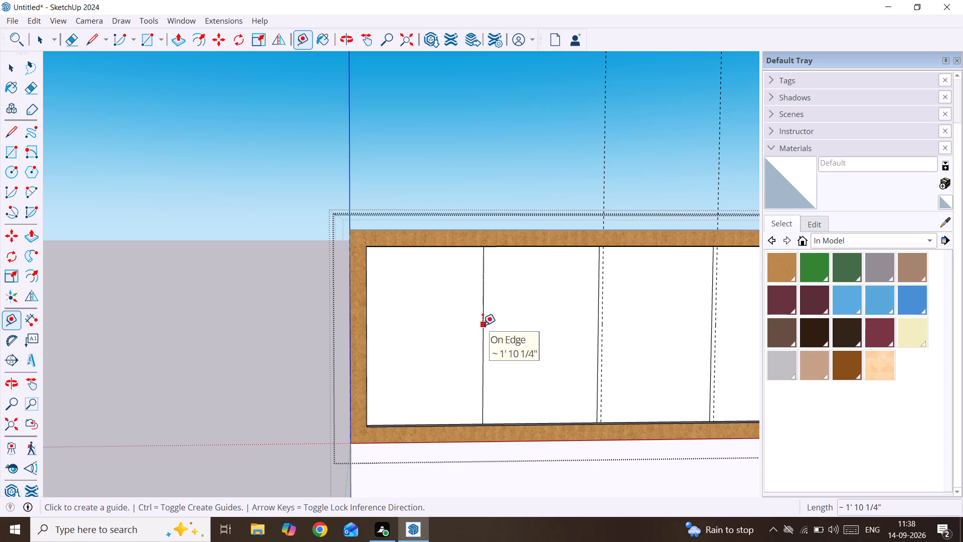
click(483, 328)
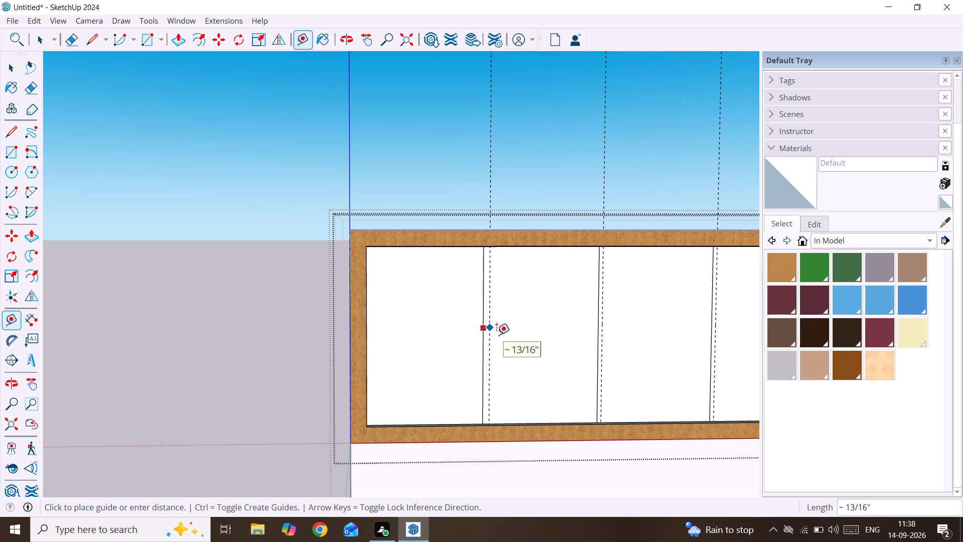
key(period)
text(5")
key(Return)
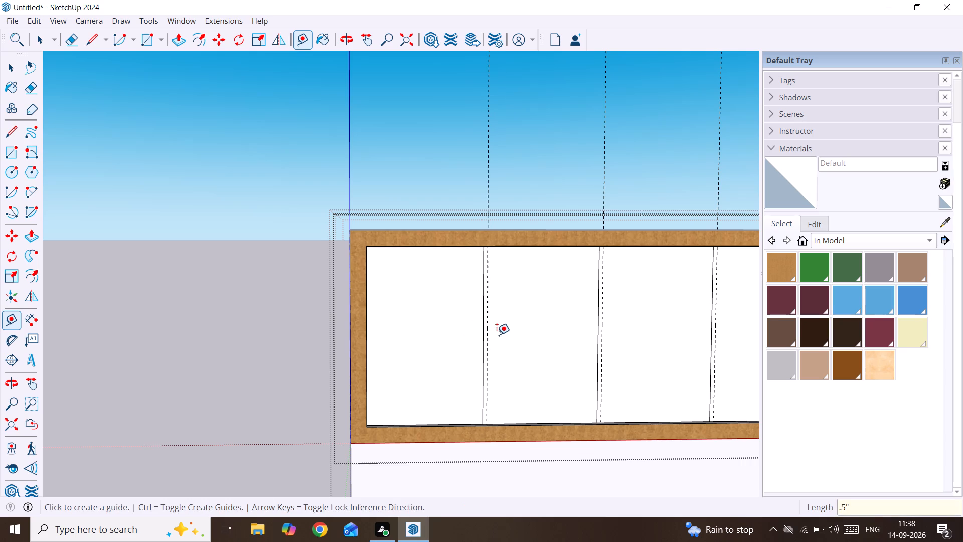
key(space)
Draw a 1/2" by about 1' 10 1/4" rectangle between the first divider line and its guide, spanning the recess's full height.
scroll(478, 343, up, 2)
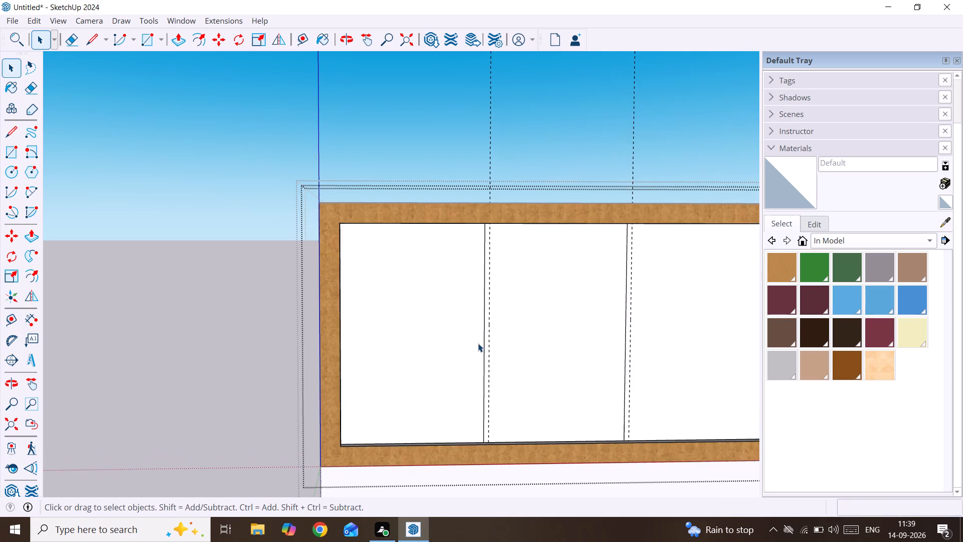
middle_drag(478, 343, 469, 223)
scroll(469, 218, up, 2)
scroll(471, 129, up, 2)
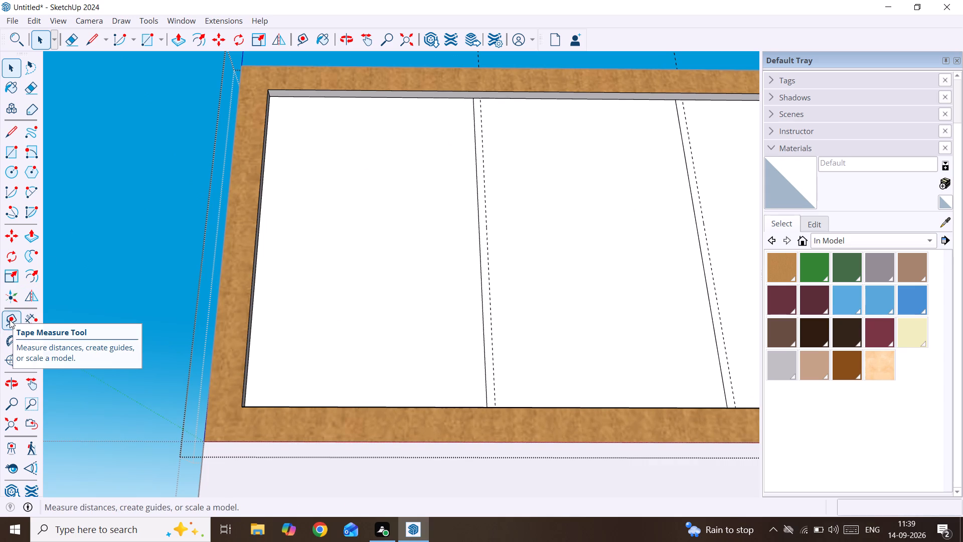
key(r)
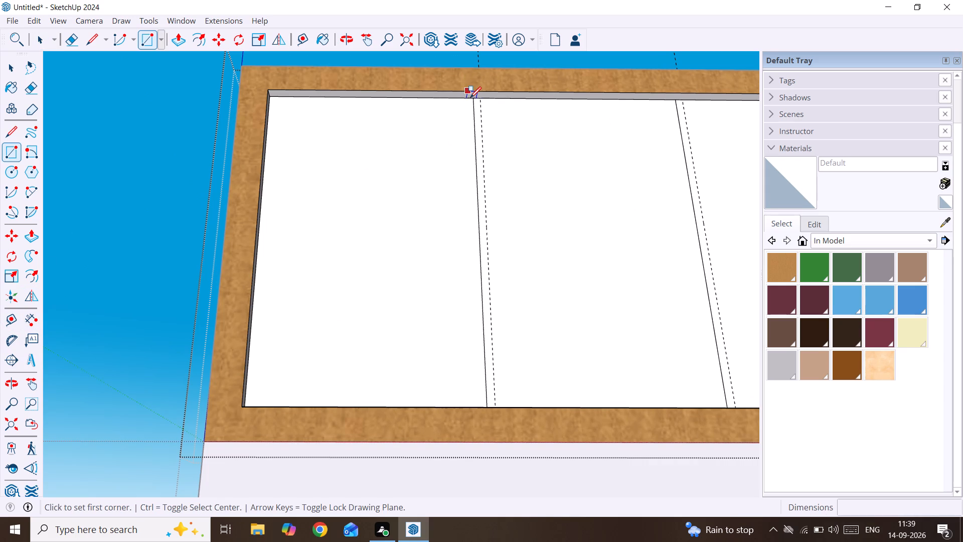
click(470, 99)
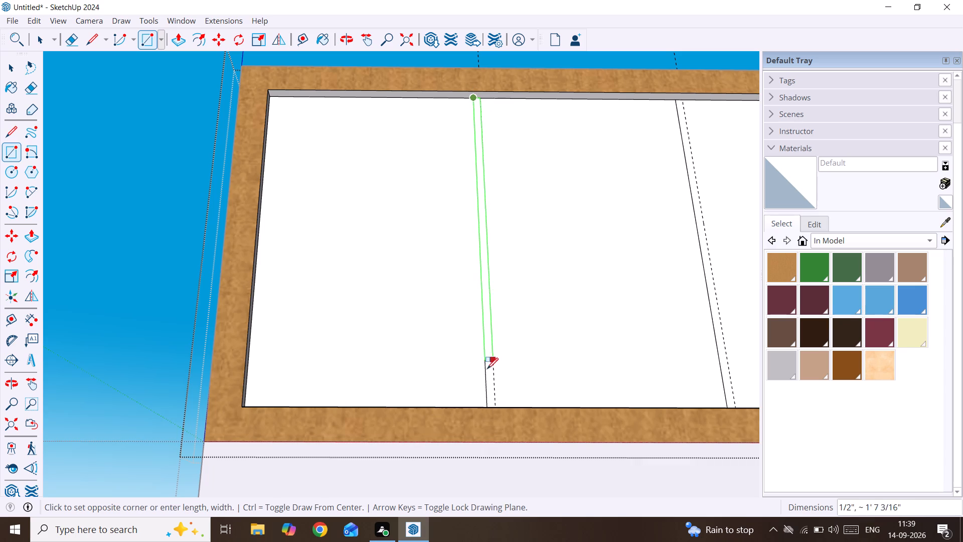
middle_drag(495, 402, 497, 427)
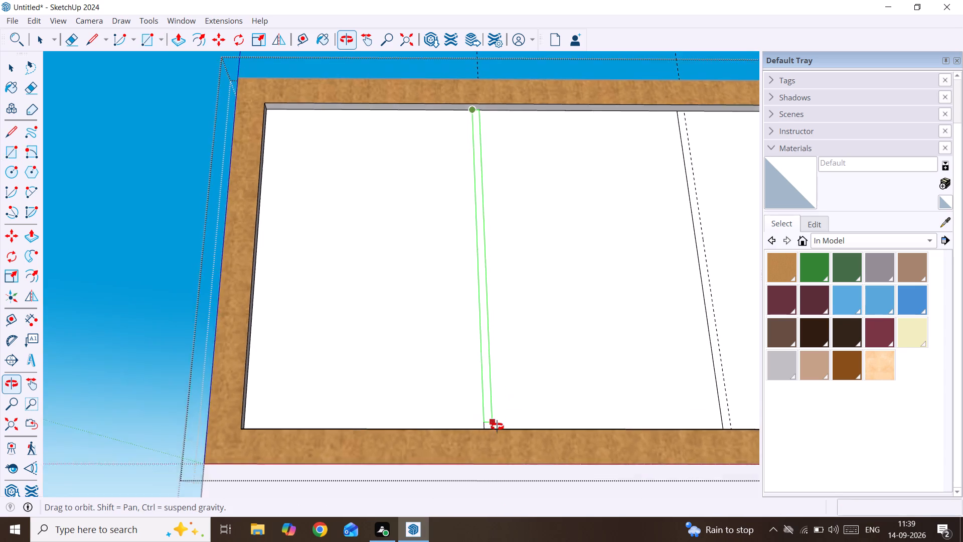
middle_drag(497, 427, 519, 478)
shift+middle_drag(527, 473, 579, 196)
middle_drag(578, 197, 570, 212)
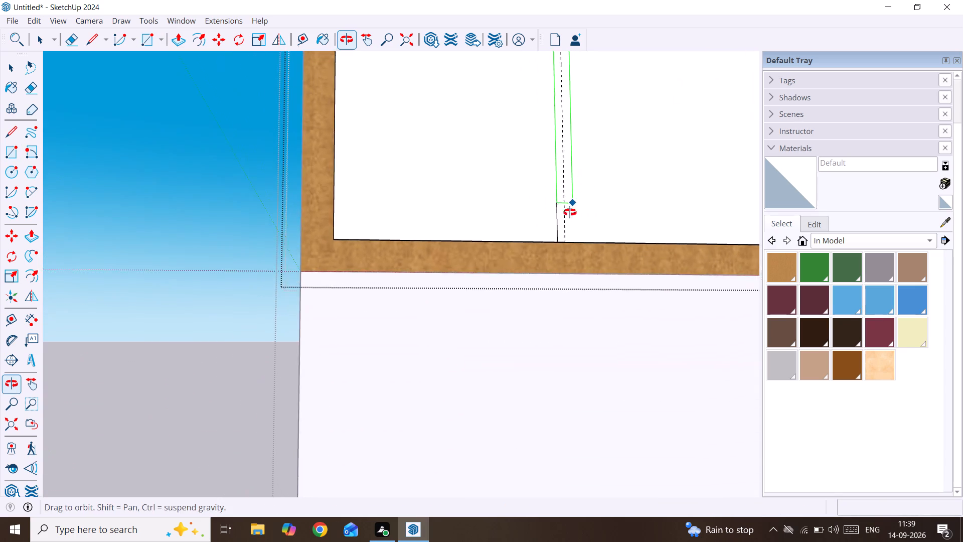
middle_drag(570, 212, 562, 243)
shift+middle_drag(562, 243, 592, 379)
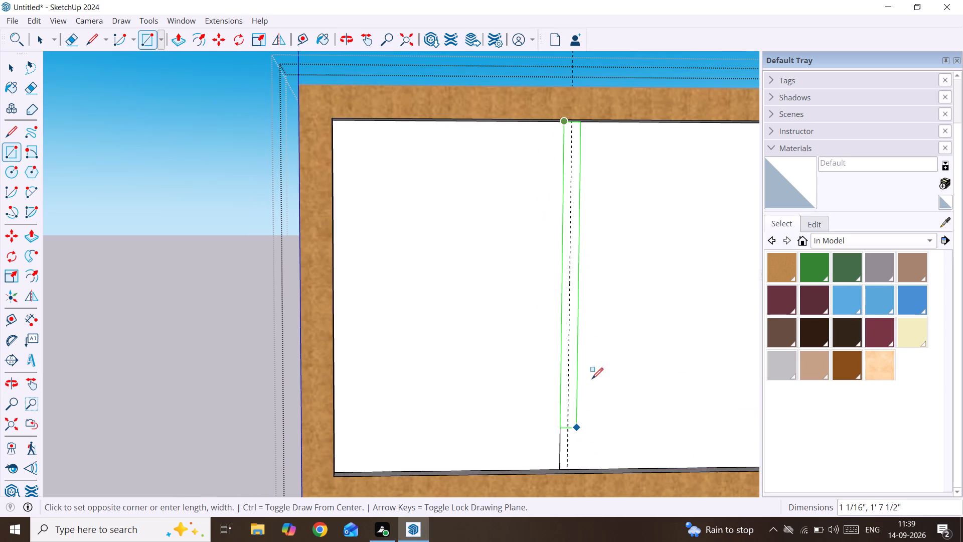
middle_drag(592, 379, 622, 91)
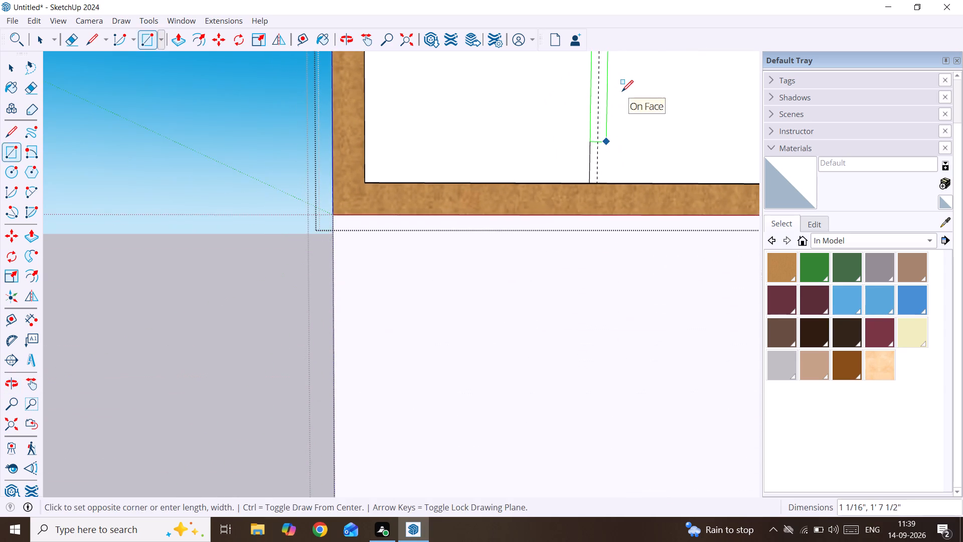
middle_drag(614, 93, 573, 327)
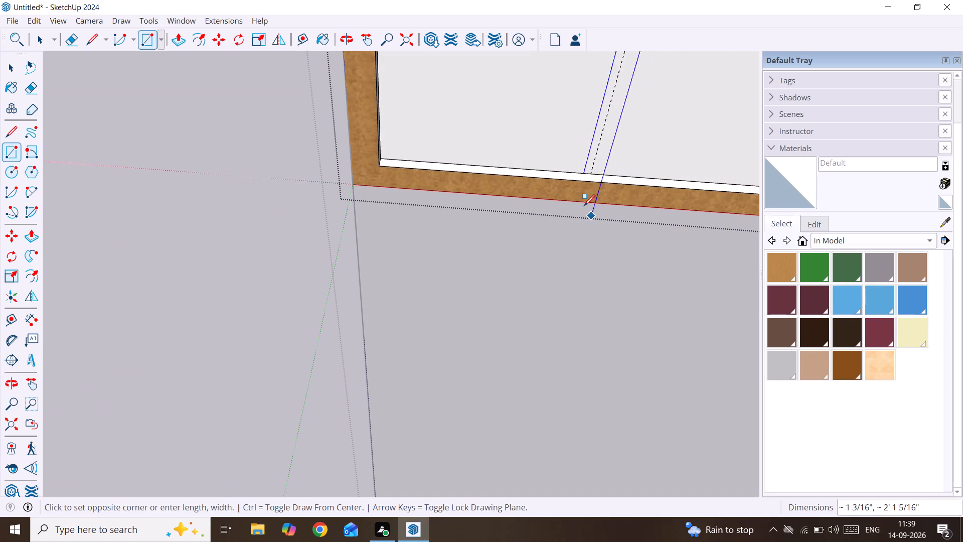
scroll(592, 169, up, 9)
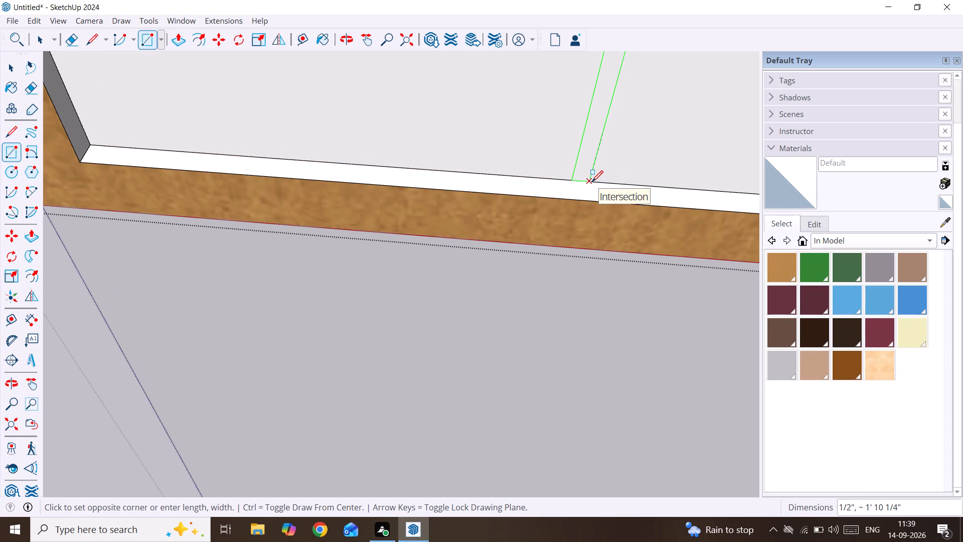
click(592, 182)
scroll(608, 156, down, 14)
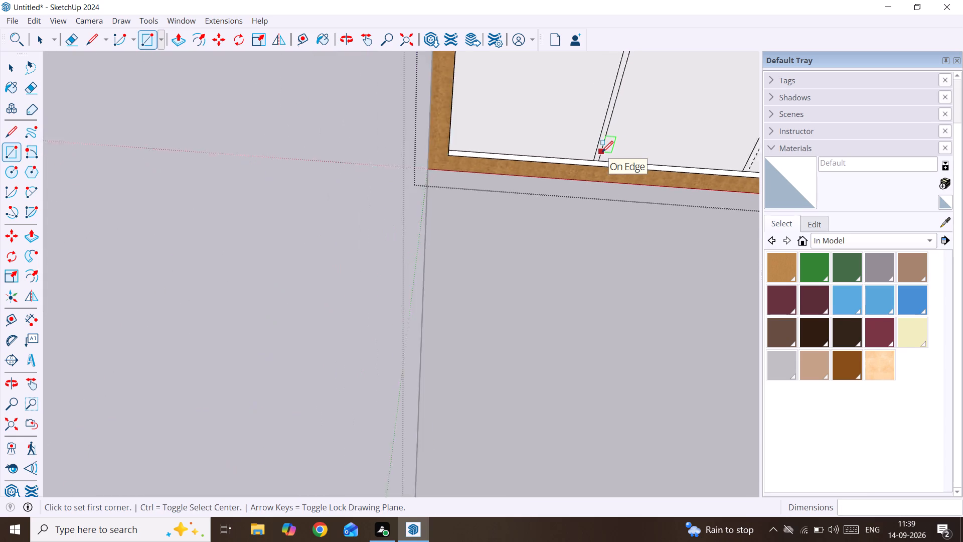
scroll(602, 152, down, 8)
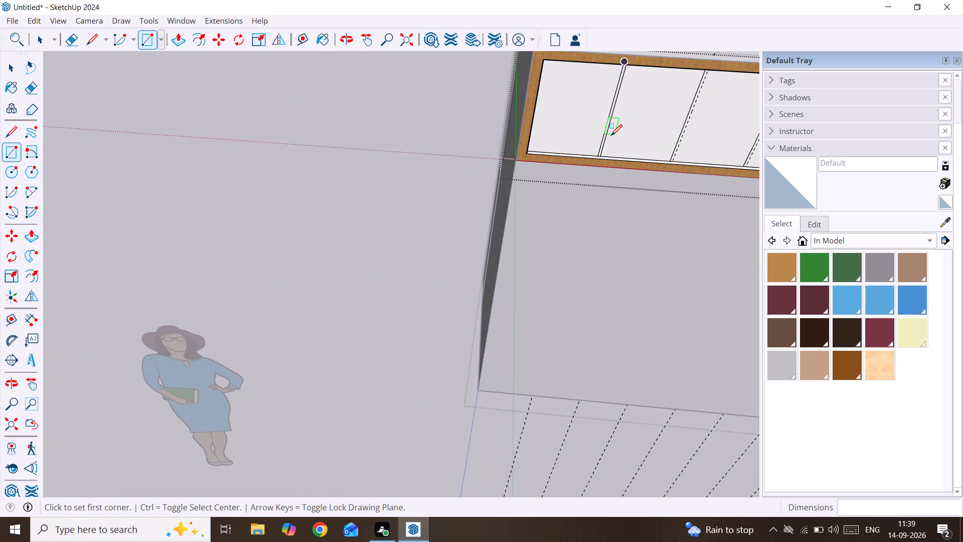
key(space)
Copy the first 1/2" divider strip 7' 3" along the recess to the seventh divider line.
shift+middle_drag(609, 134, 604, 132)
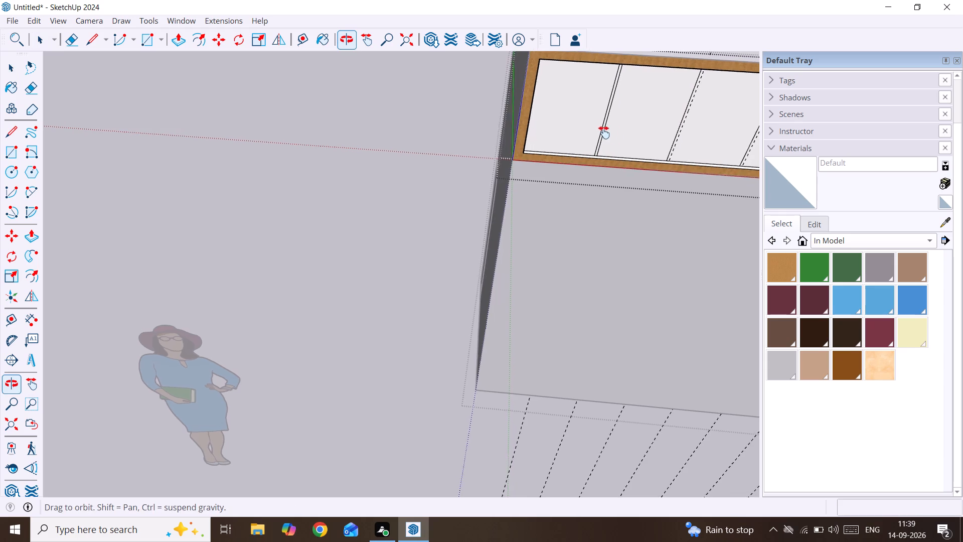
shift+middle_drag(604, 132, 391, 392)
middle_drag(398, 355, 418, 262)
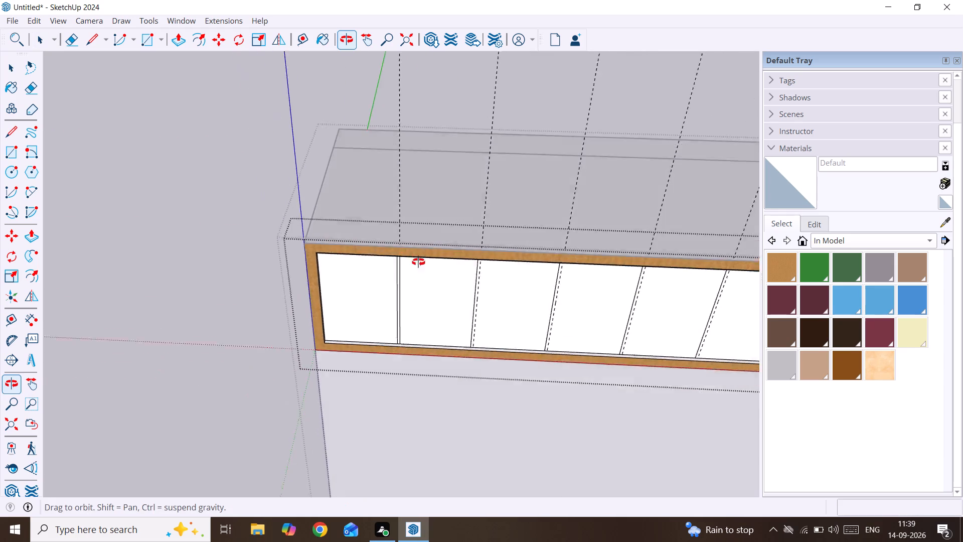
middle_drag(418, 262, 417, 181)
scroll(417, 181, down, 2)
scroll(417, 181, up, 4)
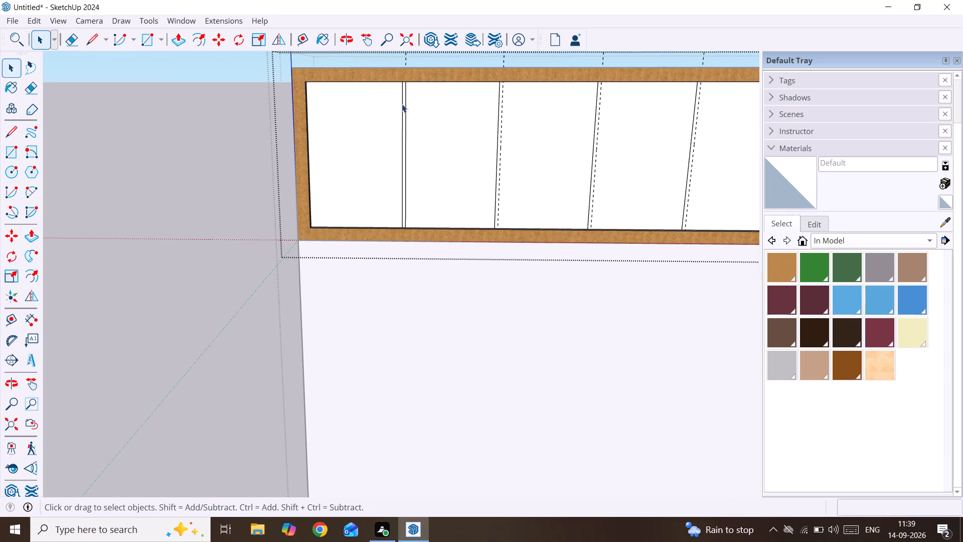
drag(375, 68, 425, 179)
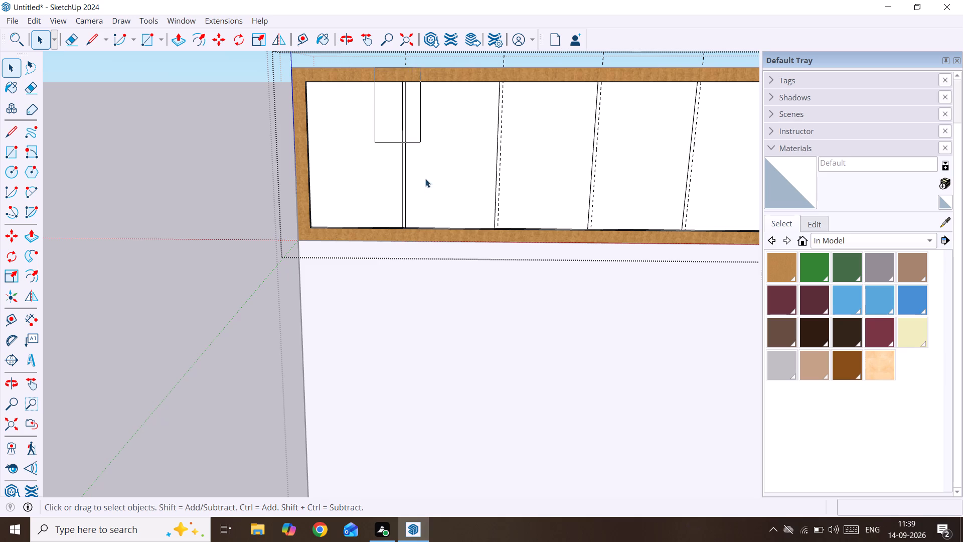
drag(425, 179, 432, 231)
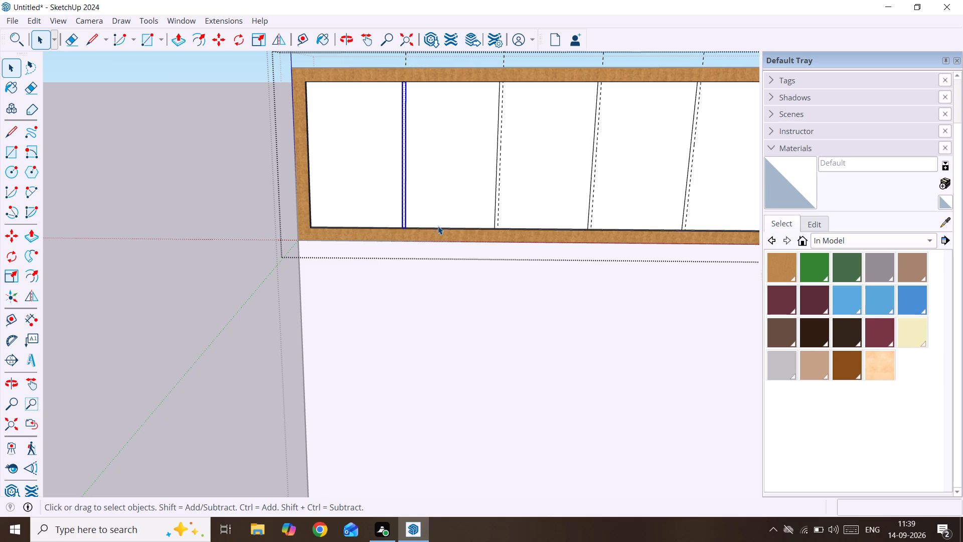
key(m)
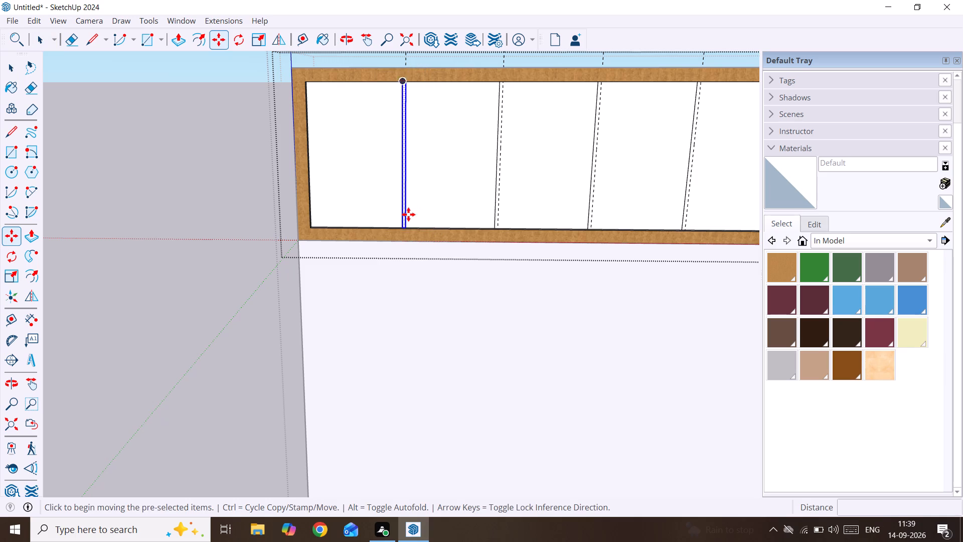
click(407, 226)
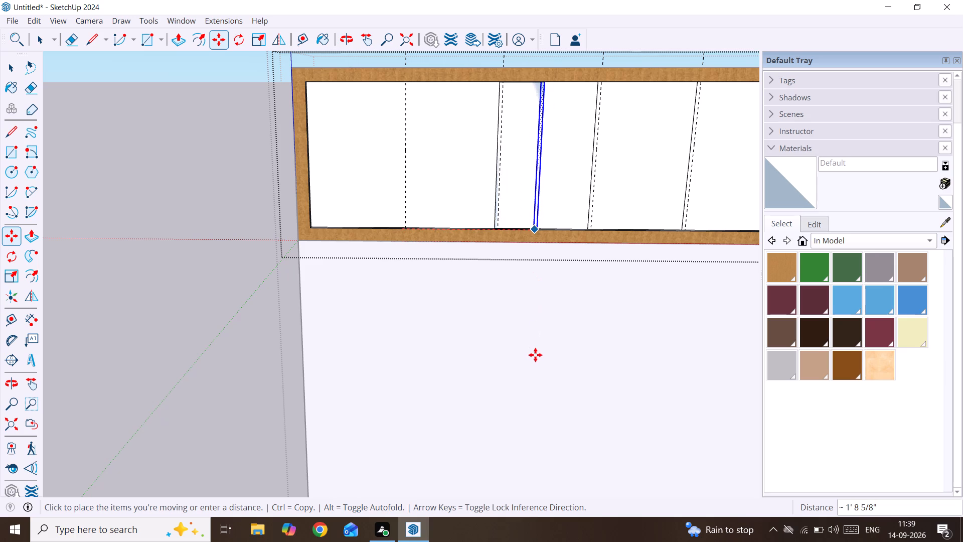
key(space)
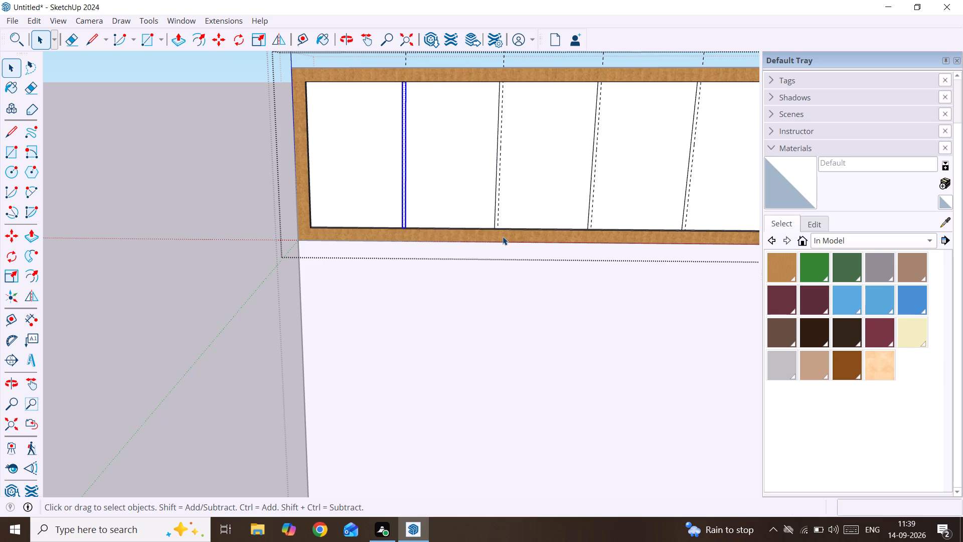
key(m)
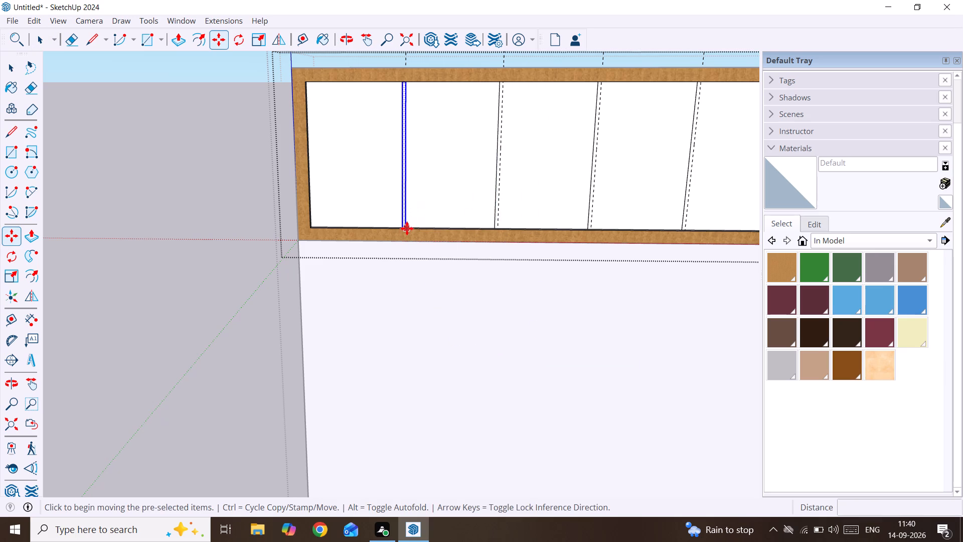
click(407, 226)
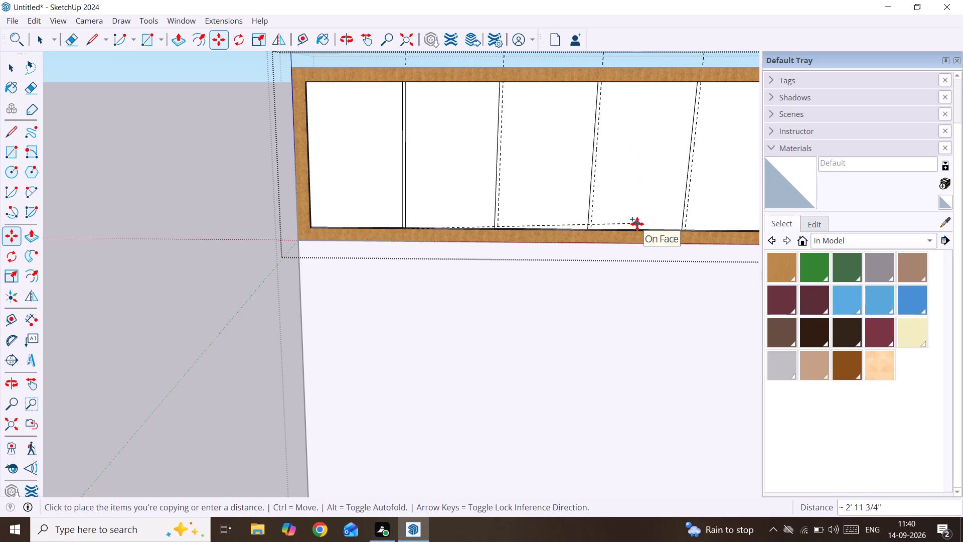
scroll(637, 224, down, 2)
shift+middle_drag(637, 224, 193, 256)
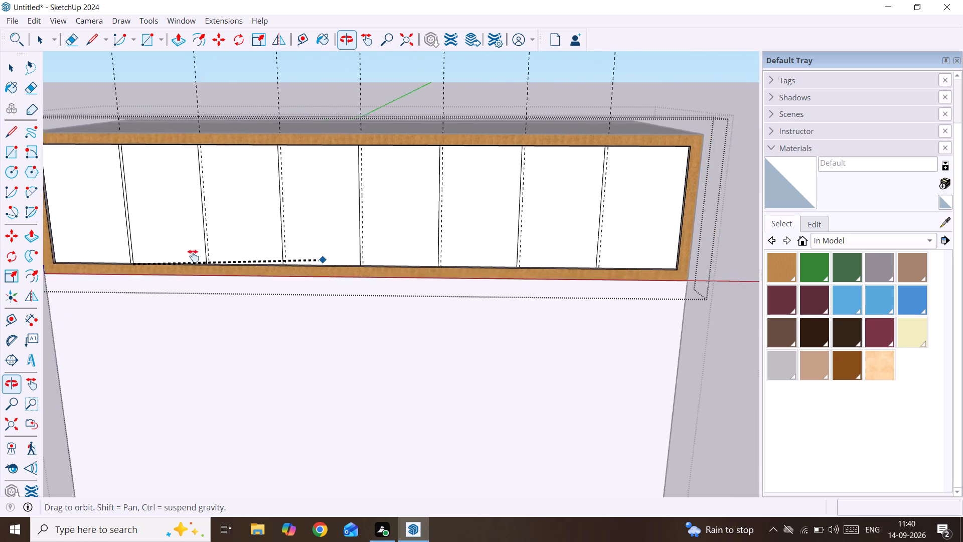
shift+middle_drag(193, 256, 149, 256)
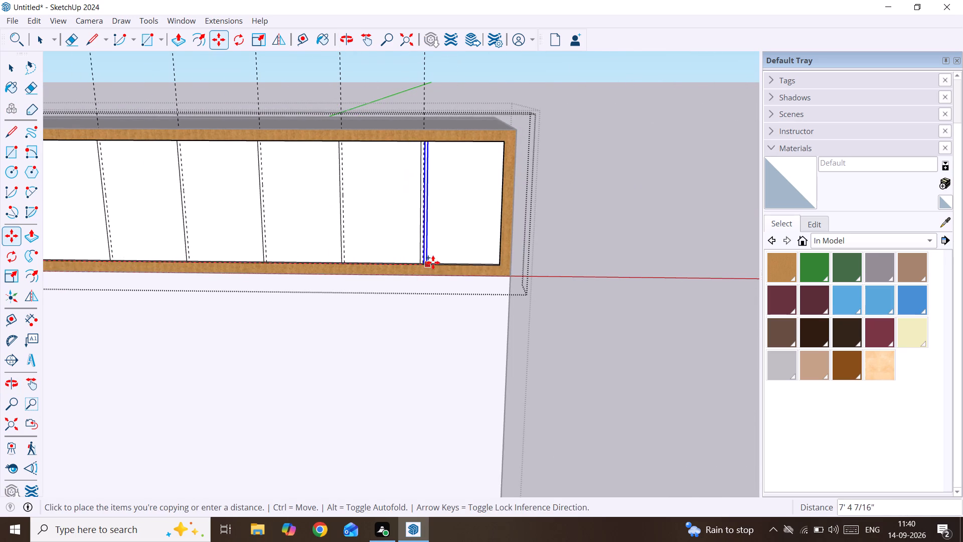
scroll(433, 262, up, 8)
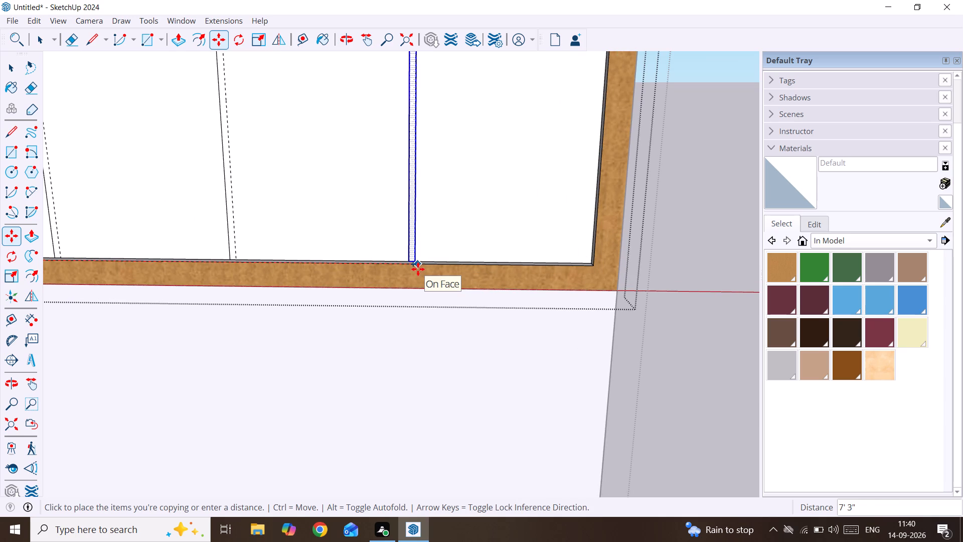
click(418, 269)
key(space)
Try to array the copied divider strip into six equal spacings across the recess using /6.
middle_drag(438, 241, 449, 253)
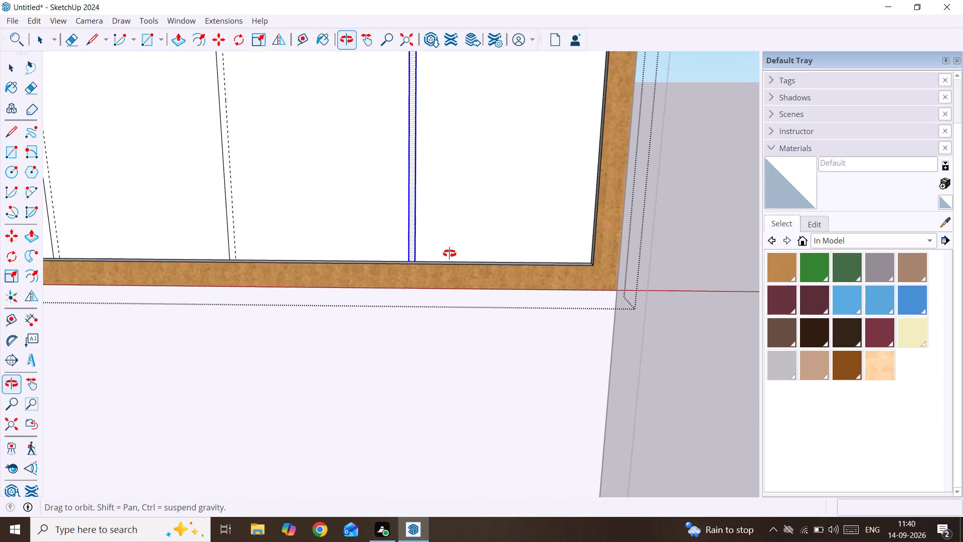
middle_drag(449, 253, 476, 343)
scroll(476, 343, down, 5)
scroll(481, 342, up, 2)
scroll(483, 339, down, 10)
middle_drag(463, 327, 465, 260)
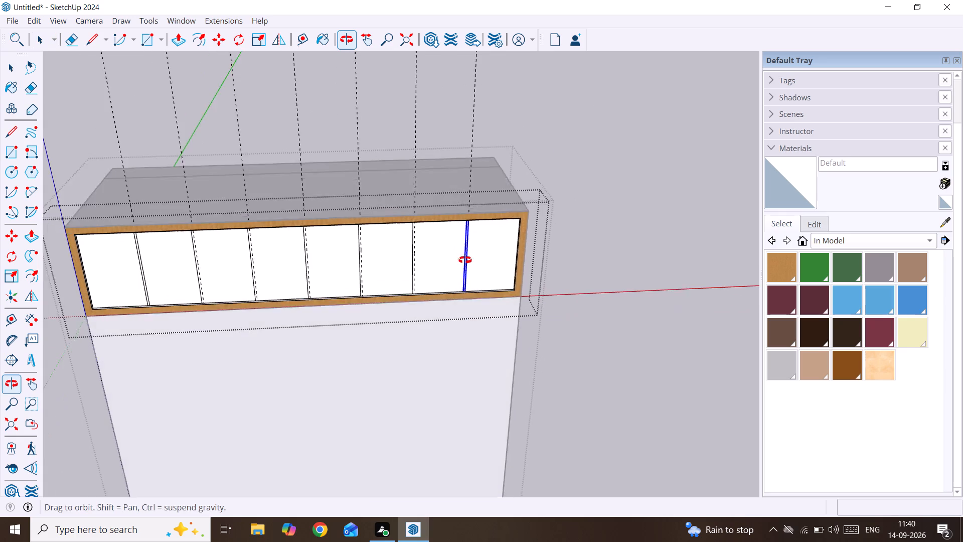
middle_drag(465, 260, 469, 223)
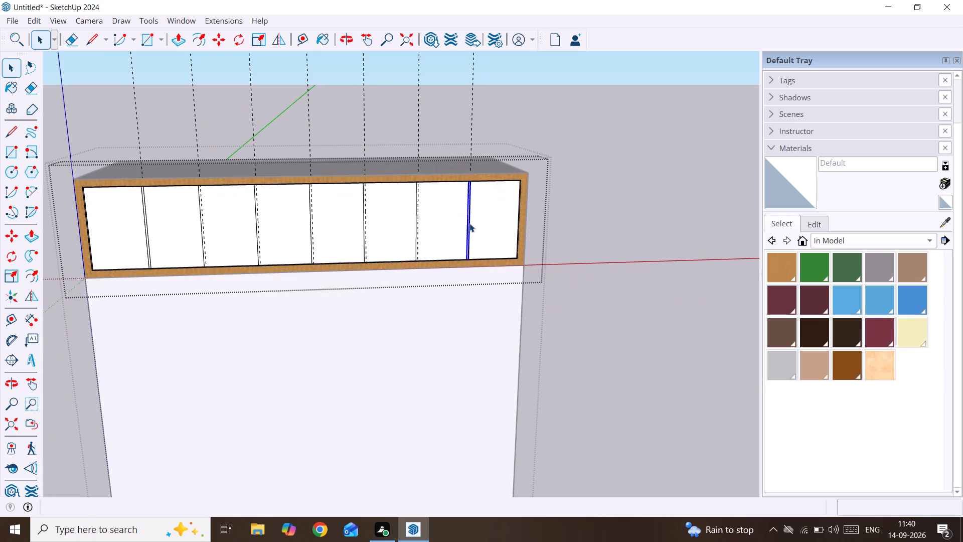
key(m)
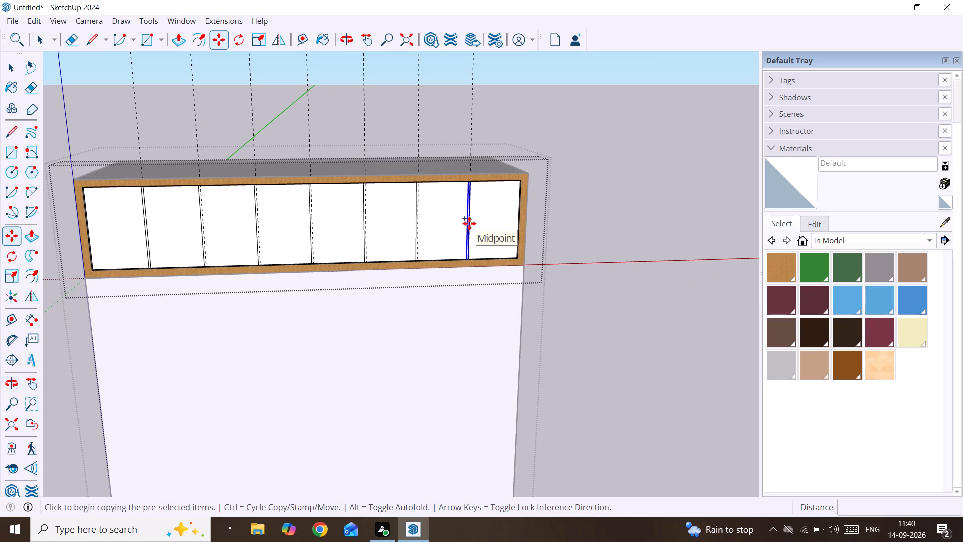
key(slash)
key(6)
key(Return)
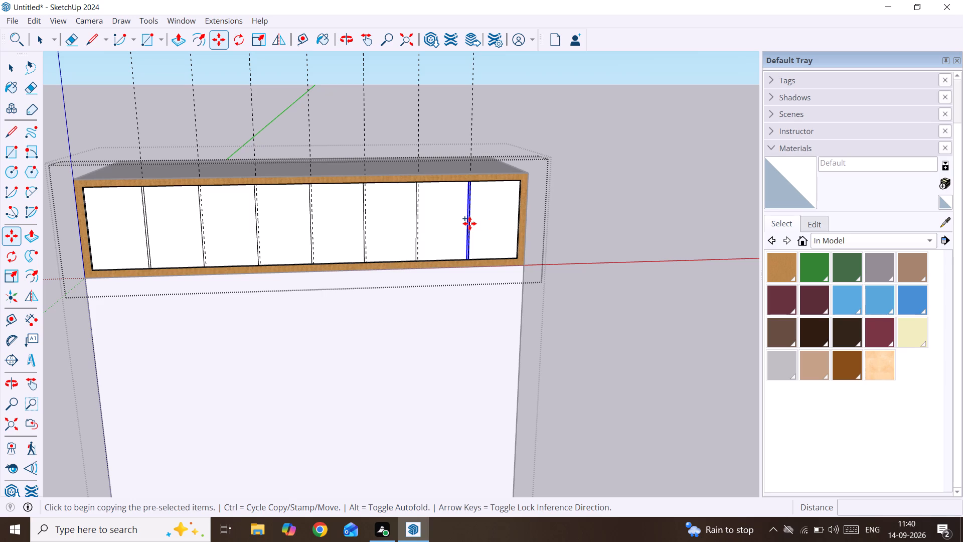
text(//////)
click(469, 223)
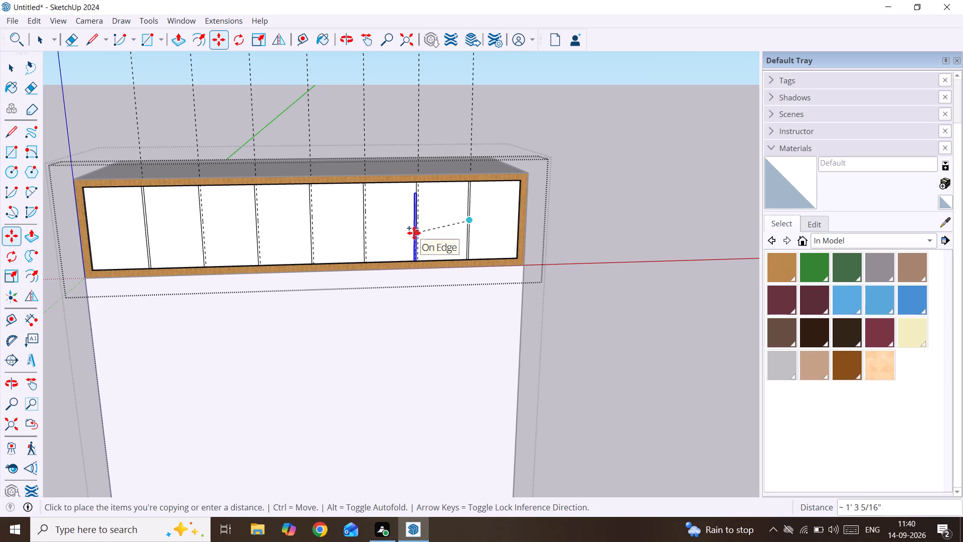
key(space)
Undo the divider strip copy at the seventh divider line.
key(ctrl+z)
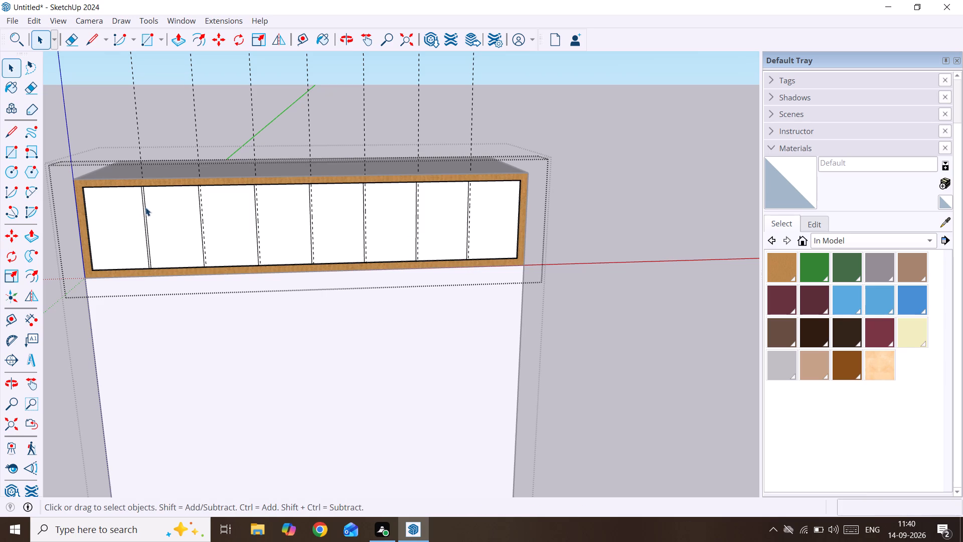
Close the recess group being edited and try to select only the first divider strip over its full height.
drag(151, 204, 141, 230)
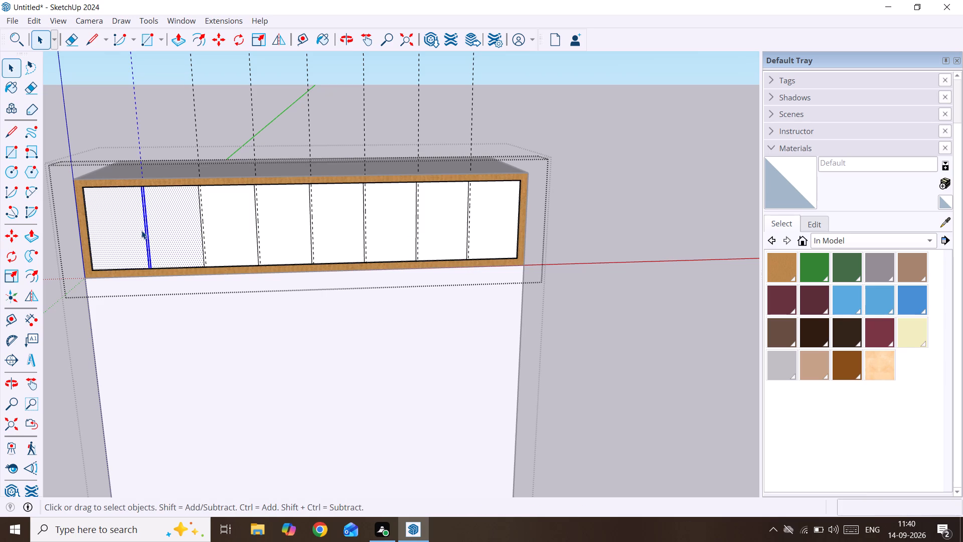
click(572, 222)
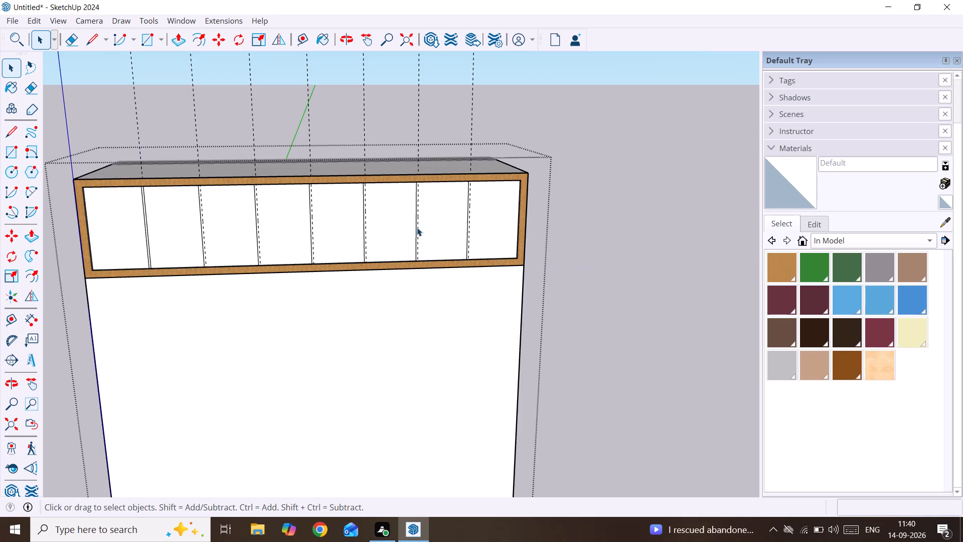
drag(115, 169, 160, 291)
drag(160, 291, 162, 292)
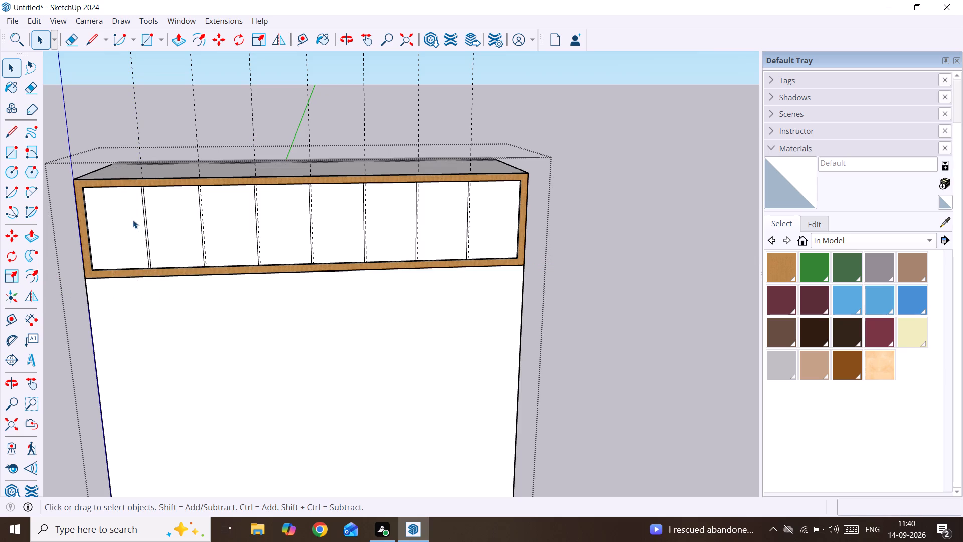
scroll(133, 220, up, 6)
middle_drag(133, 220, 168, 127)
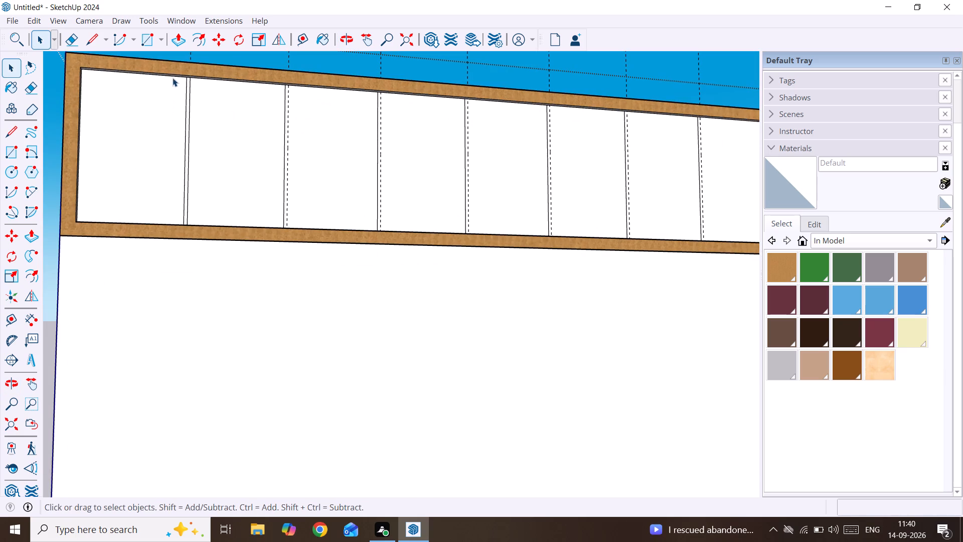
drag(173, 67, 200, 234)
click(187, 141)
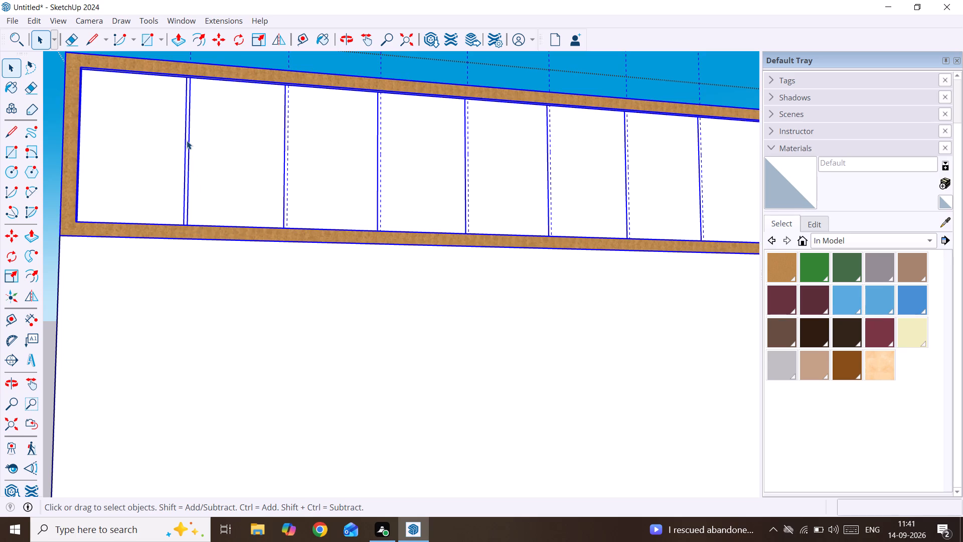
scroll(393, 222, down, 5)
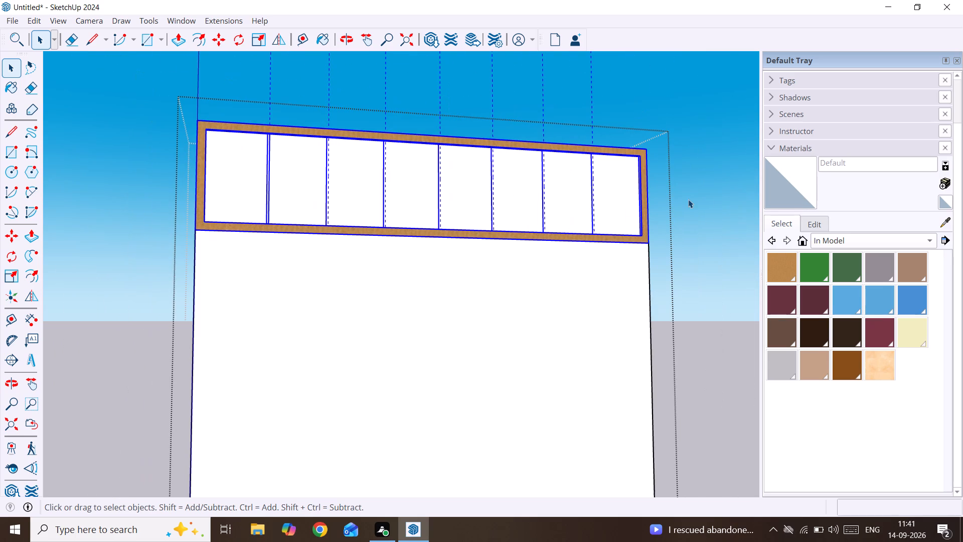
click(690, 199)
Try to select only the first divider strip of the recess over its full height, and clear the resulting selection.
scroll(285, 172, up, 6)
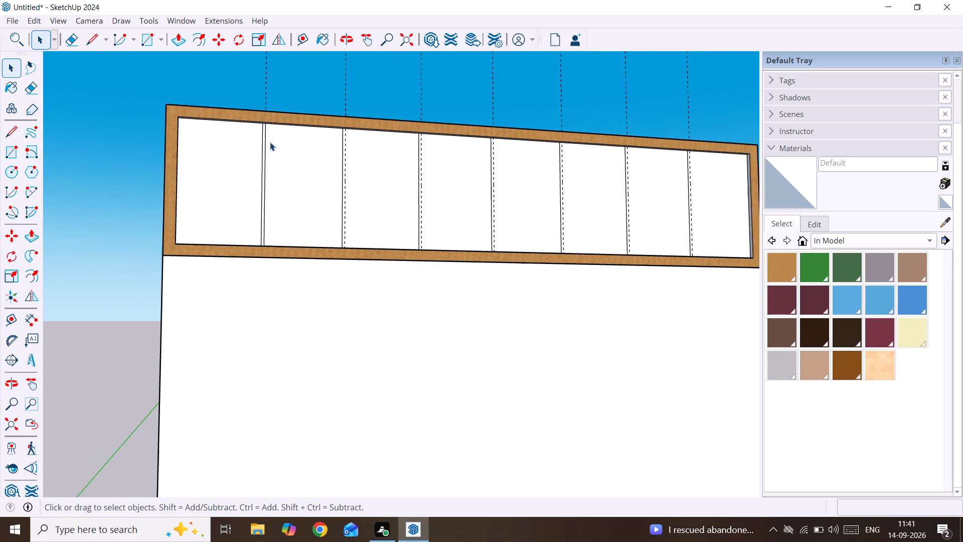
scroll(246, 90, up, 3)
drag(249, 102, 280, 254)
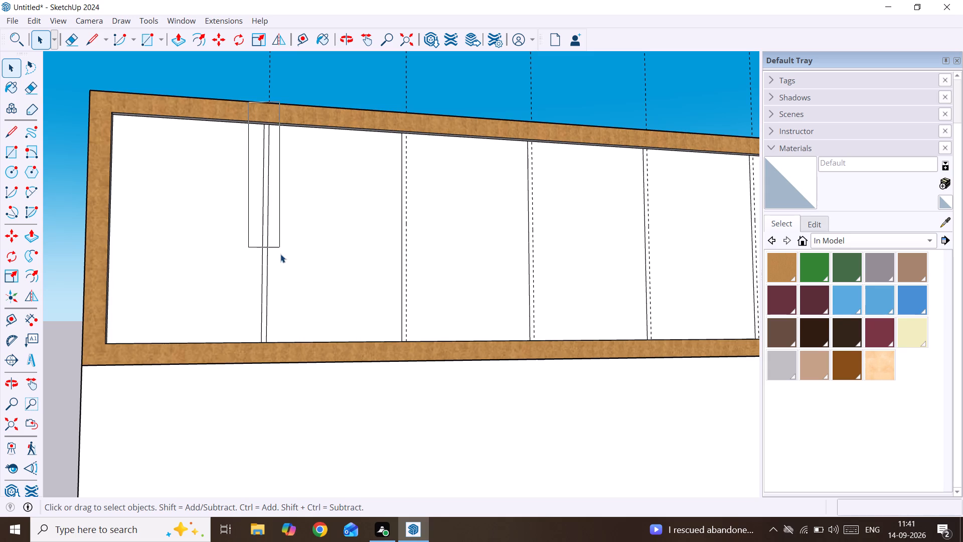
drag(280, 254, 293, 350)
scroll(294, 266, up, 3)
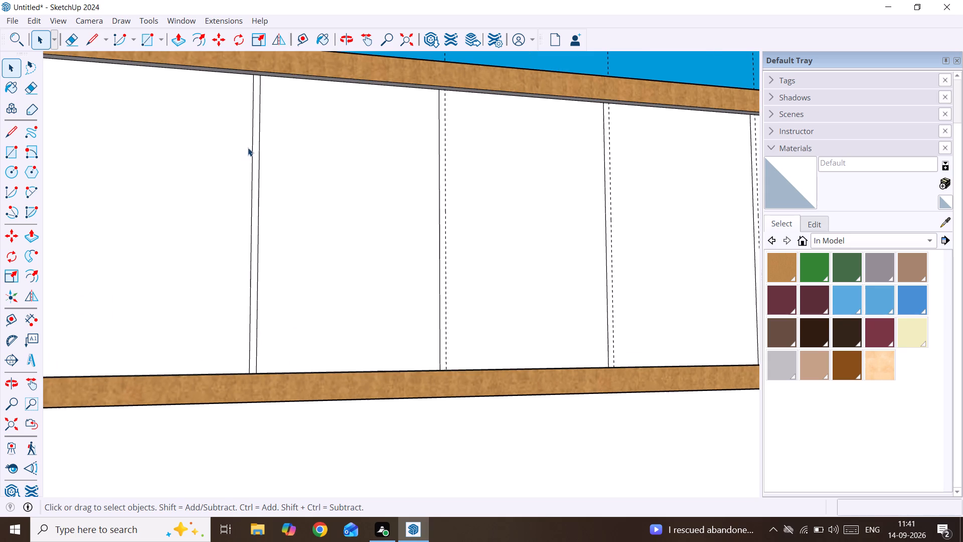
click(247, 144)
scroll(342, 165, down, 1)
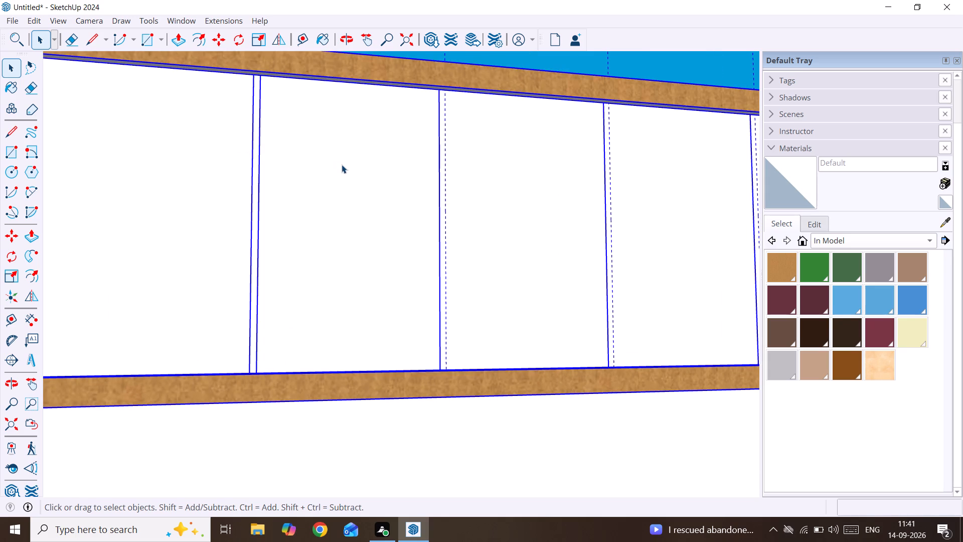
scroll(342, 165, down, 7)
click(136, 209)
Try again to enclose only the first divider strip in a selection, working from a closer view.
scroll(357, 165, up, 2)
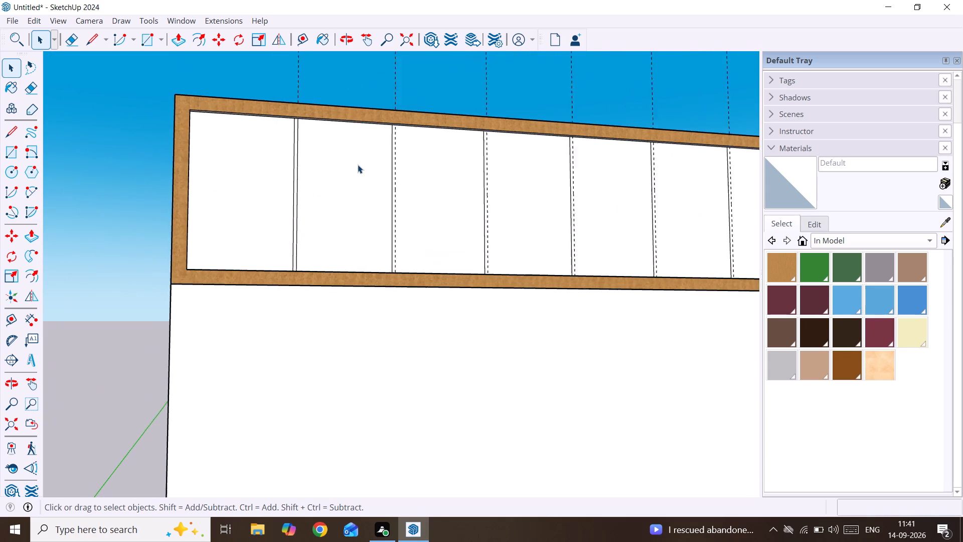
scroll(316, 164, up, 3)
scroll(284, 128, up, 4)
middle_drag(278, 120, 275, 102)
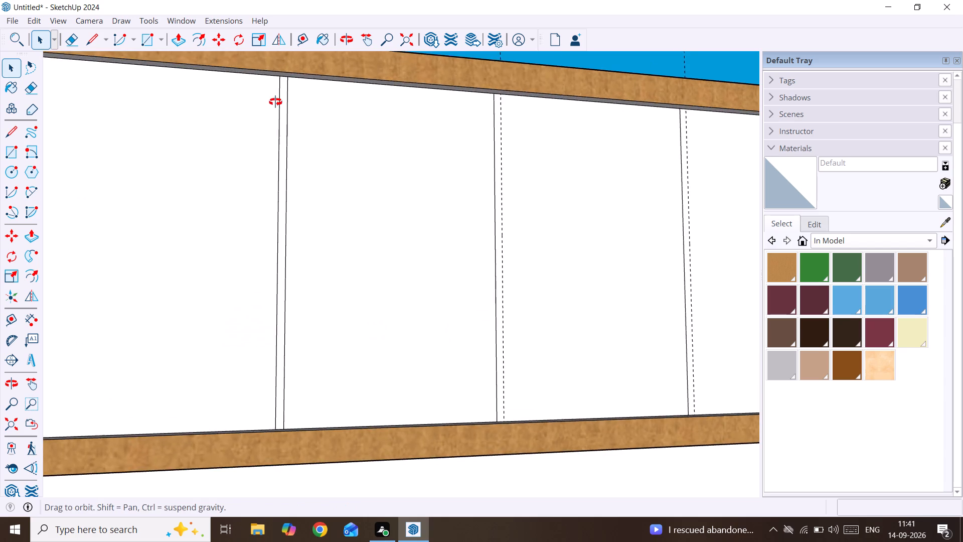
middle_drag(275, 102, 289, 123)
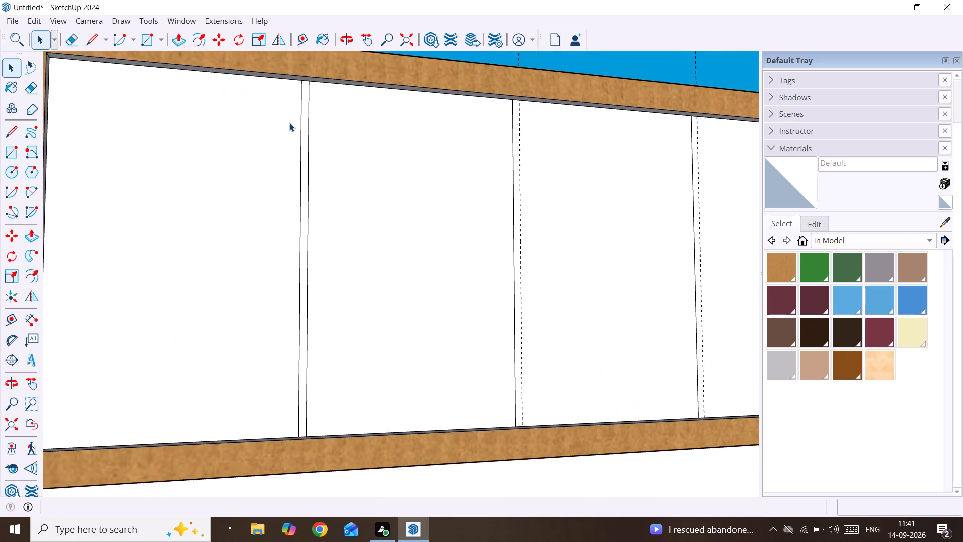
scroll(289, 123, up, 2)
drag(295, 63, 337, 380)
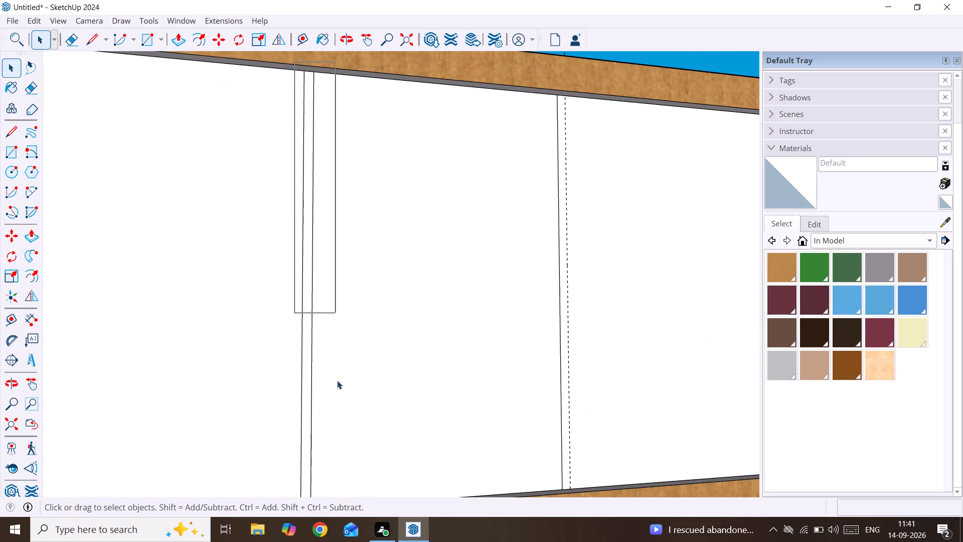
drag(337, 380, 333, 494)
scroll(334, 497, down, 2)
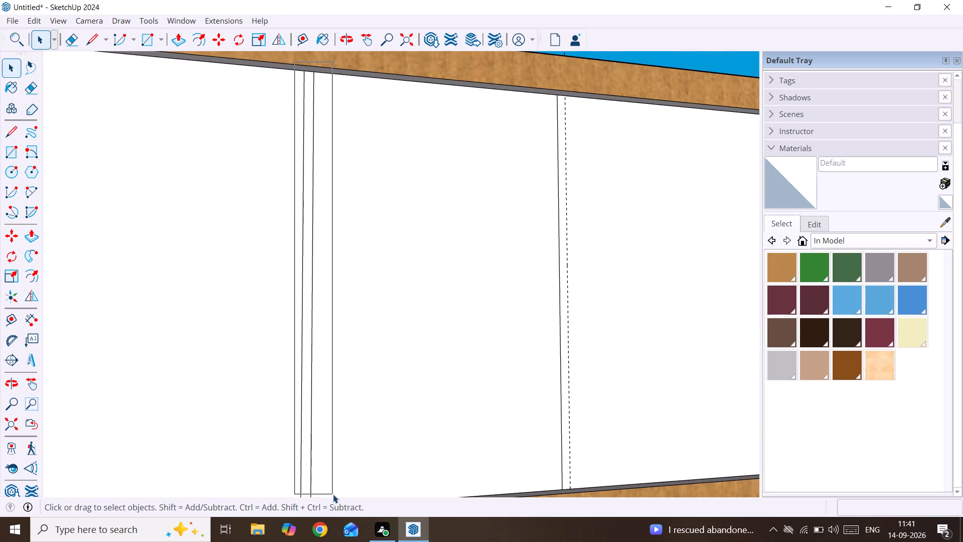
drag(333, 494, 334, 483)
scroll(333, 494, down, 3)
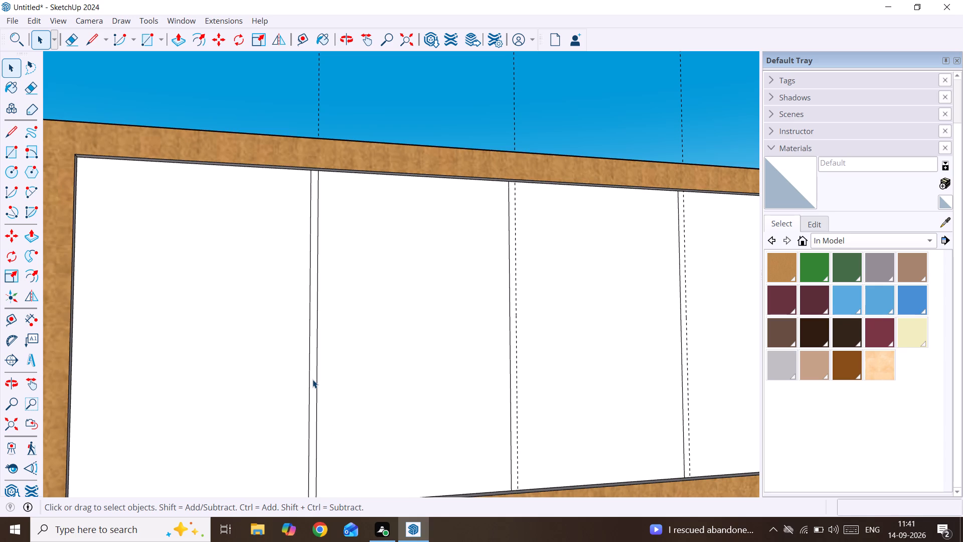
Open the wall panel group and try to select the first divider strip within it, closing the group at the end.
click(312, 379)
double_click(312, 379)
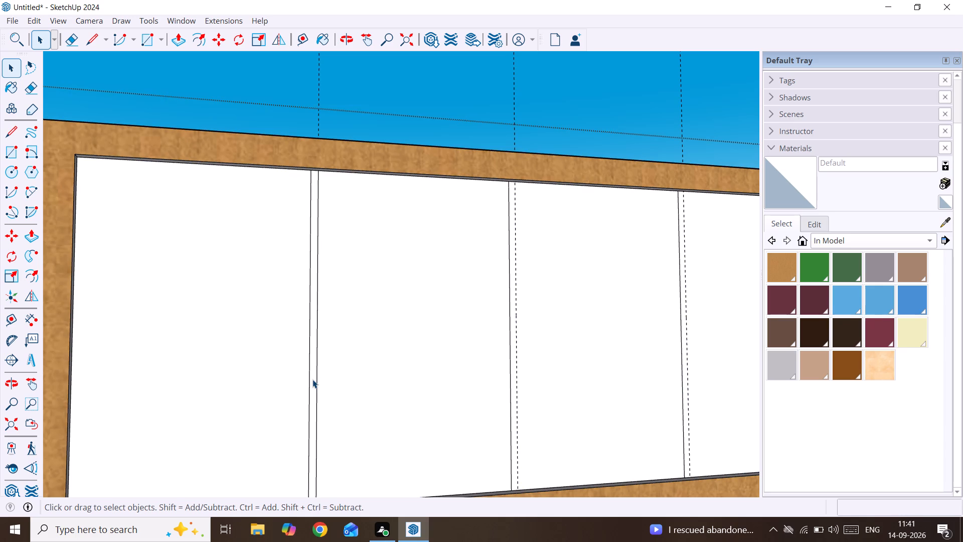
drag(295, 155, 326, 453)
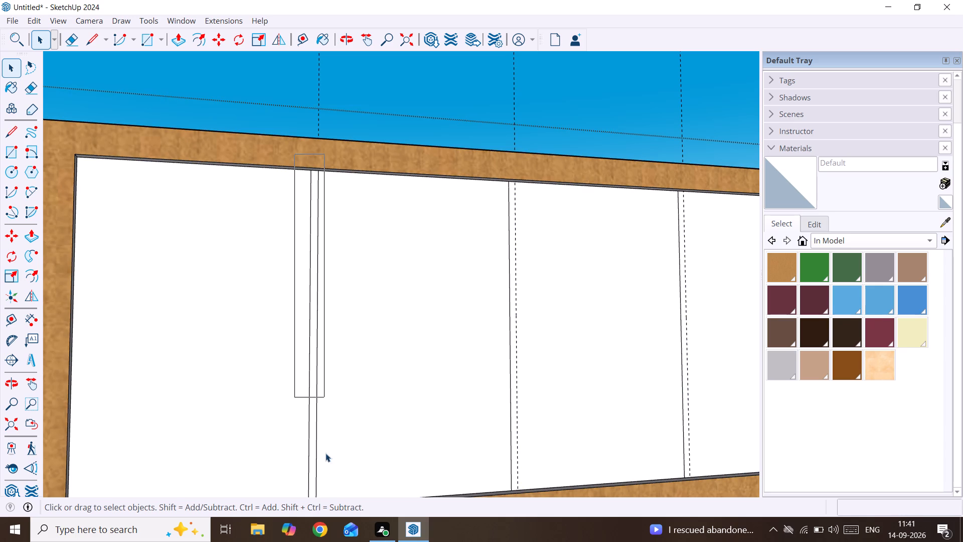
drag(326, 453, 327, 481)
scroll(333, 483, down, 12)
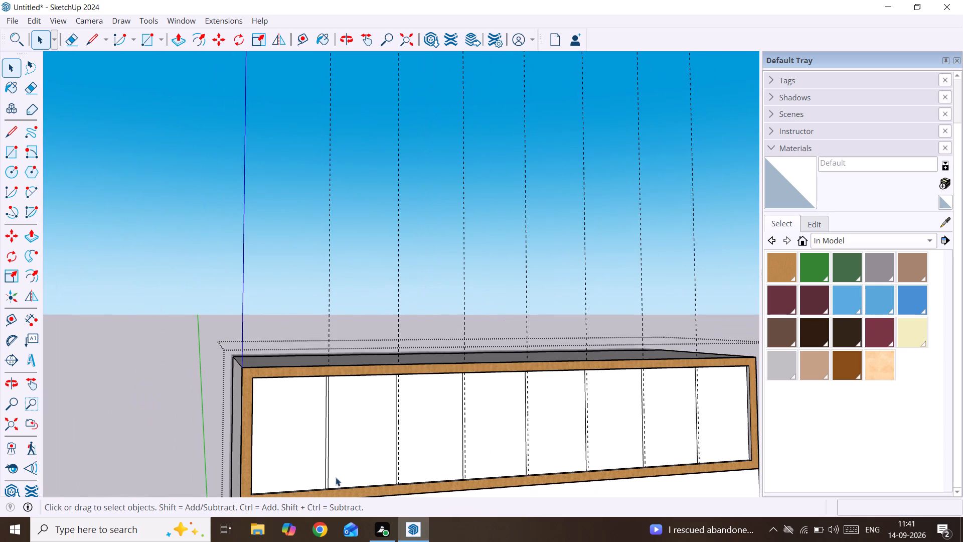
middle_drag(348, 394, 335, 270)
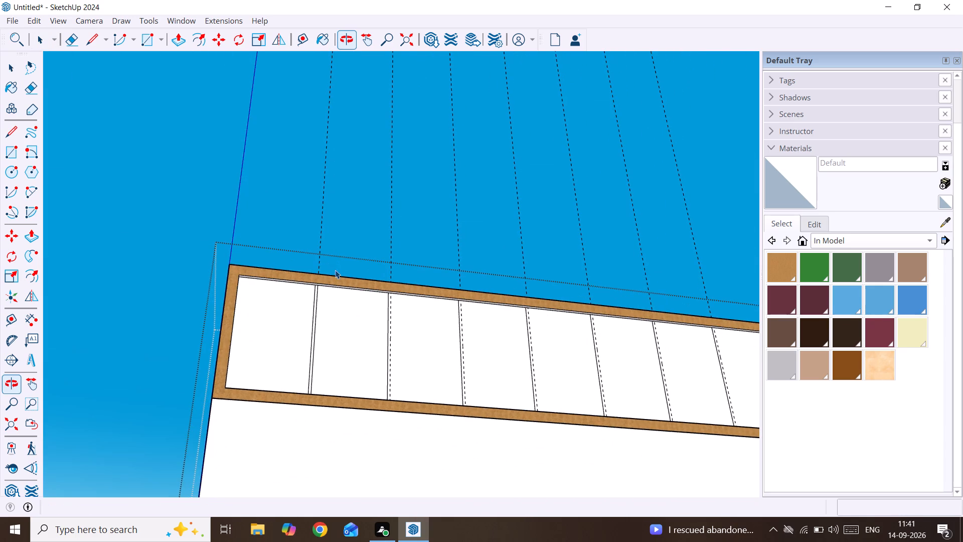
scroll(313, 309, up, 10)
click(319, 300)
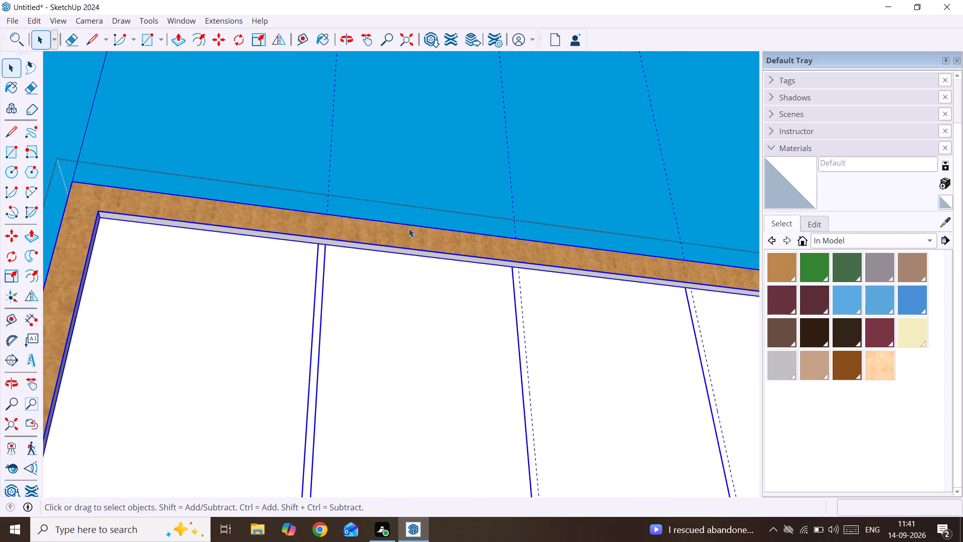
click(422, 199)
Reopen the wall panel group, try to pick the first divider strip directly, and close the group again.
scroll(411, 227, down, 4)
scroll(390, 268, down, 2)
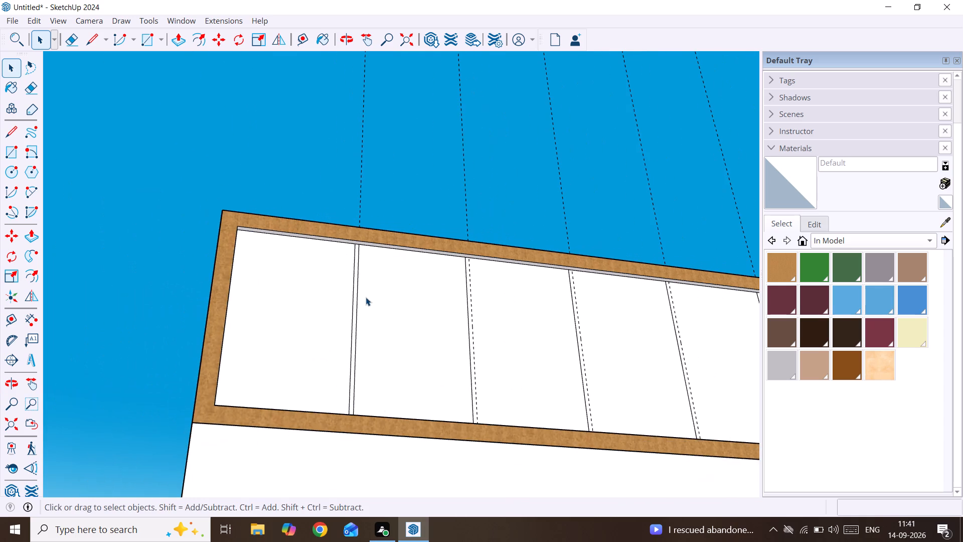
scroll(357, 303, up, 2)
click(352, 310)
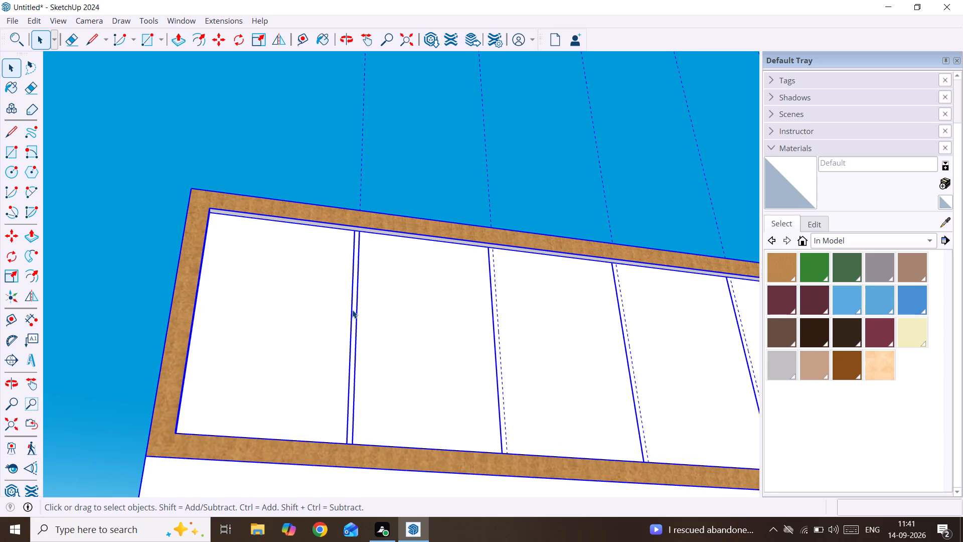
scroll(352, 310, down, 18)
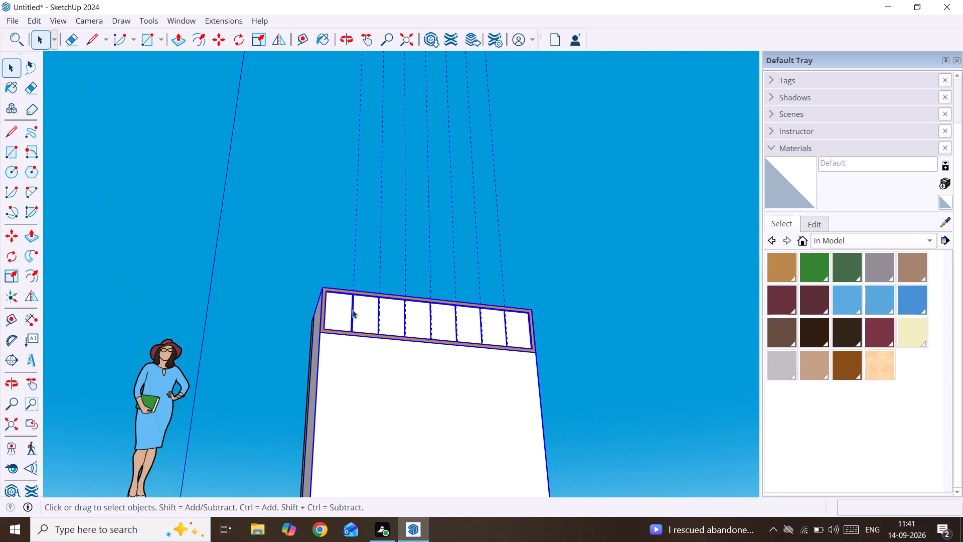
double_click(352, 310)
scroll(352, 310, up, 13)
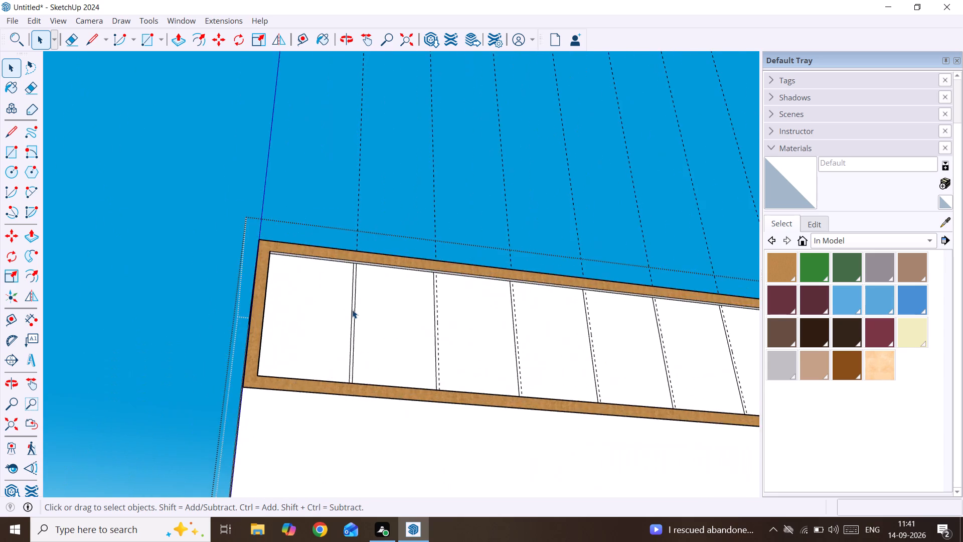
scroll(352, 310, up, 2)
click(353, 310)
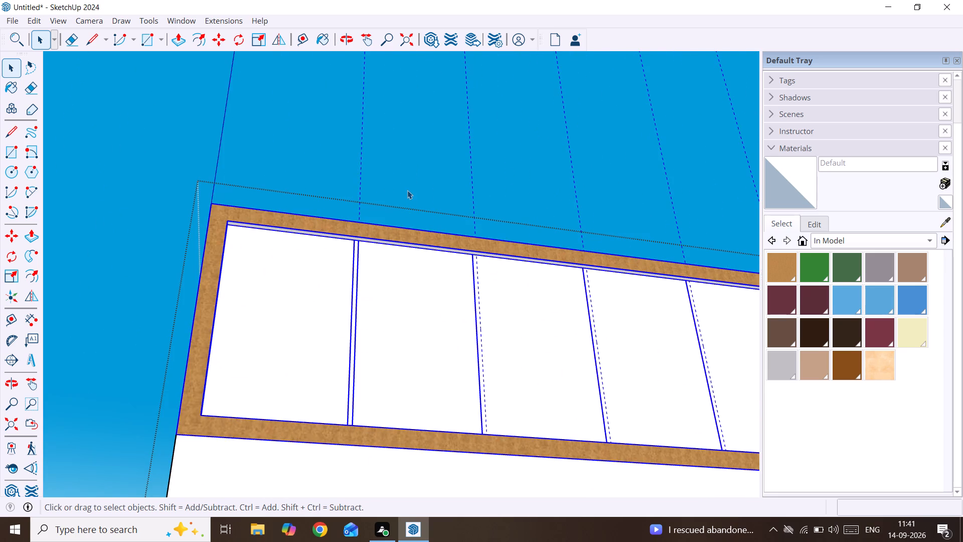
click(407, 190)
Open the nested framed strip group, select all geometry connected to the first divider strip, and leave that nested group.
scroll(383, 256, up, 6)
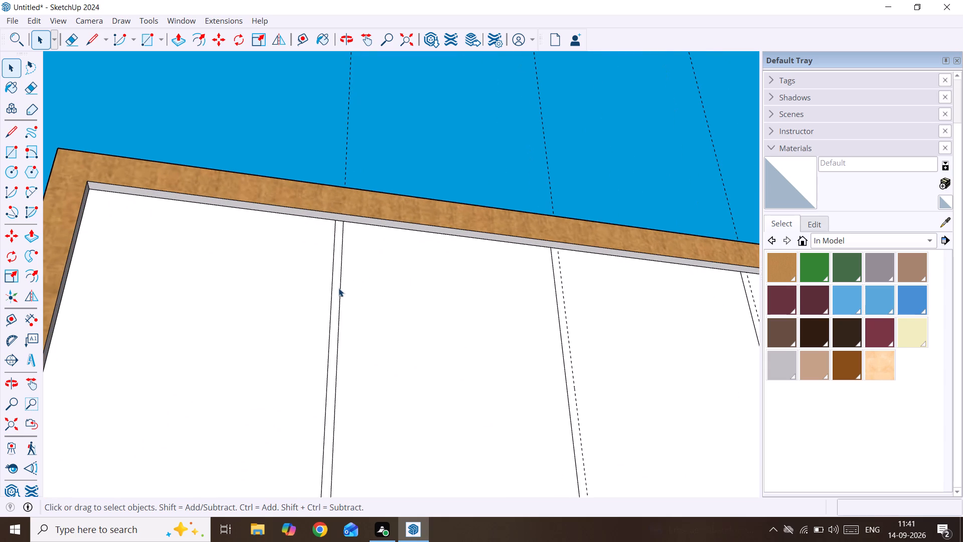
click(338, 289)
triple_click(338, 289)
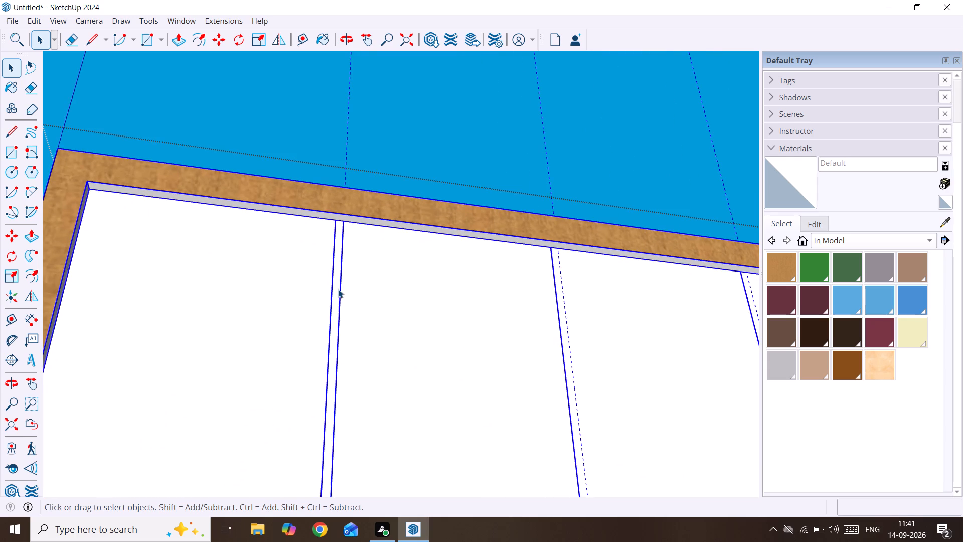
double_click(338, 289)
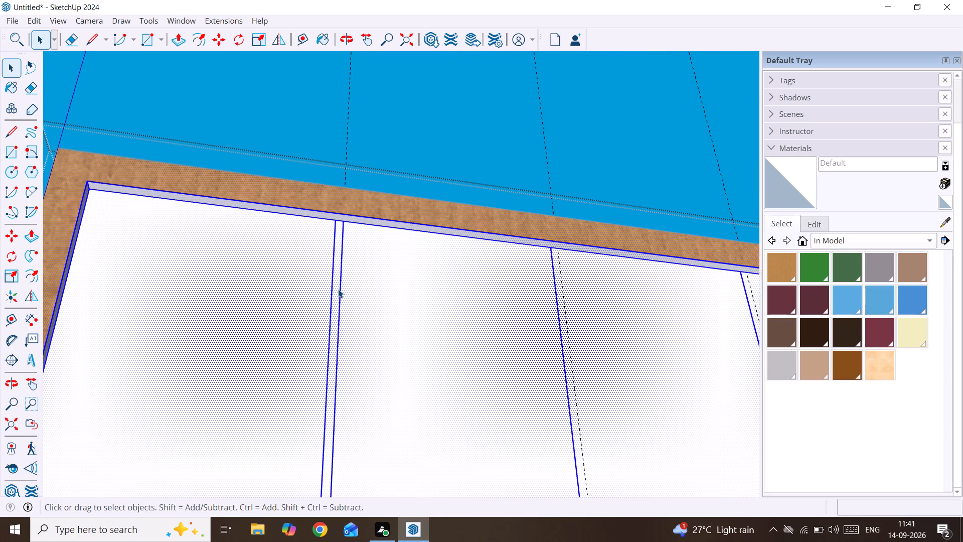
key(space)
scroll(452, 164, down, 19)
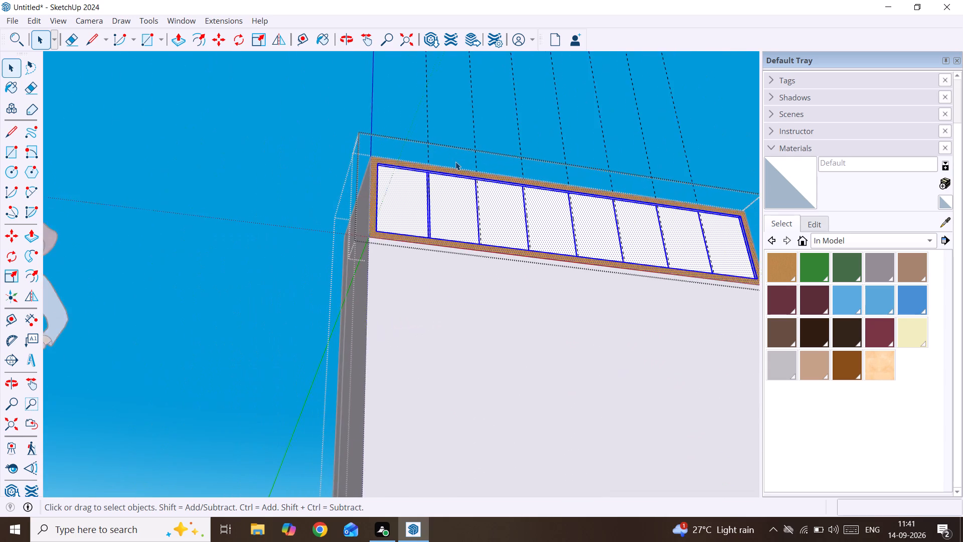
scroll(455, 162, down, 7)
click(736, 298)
Examine the open wall panel group and its framed upper strip from the front, below, above and the sides.
middle_drag(703, 286, 688, 293)
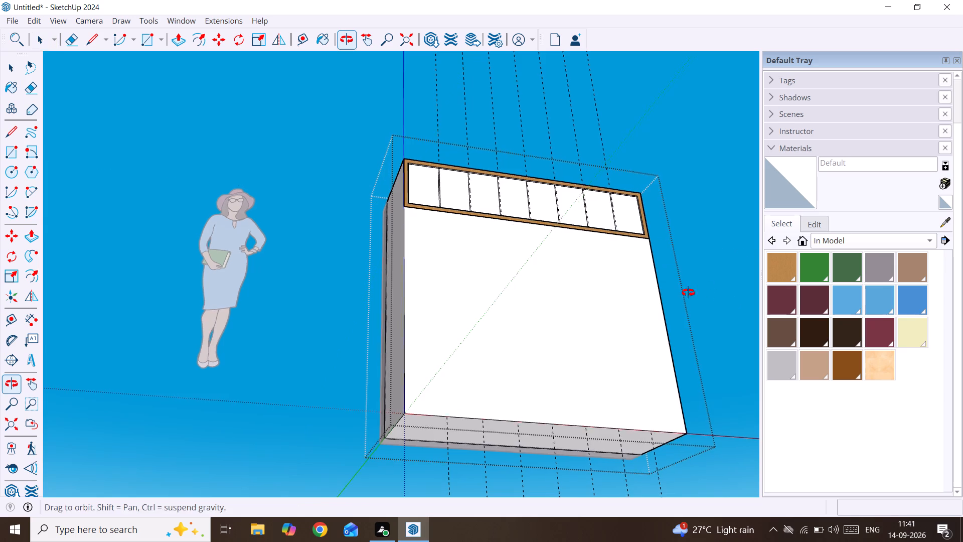
middle_drag(688, 293, 859, 475)
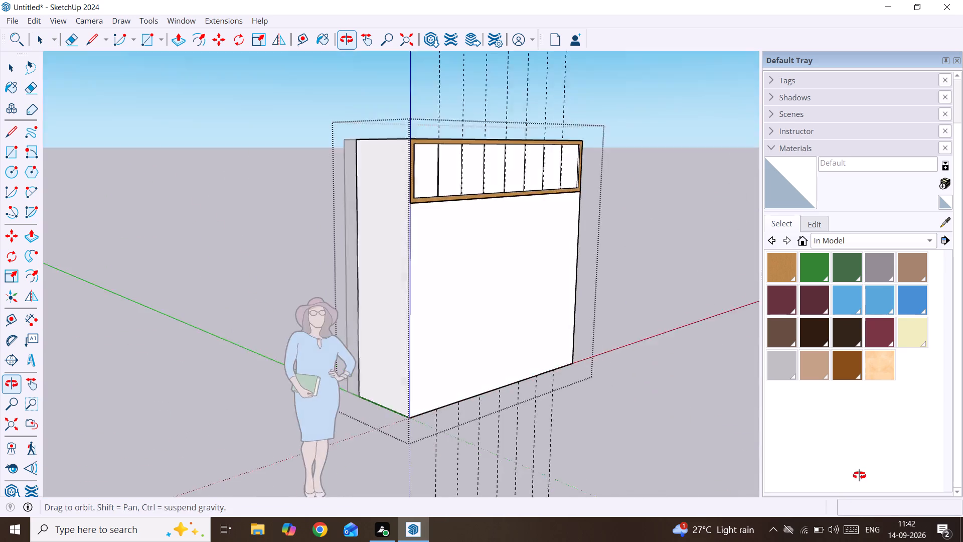
middle_drag(859, 475, 740, 283)
middle_drag(699, 227, 469, 541)
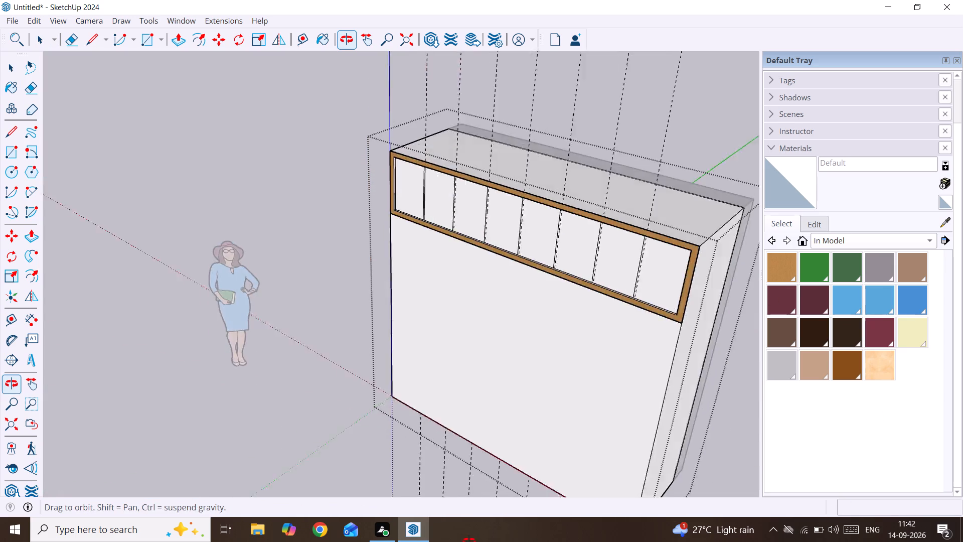
middle_drag(469, 541, 675, 541)
scroll(368, 82, up, 3)
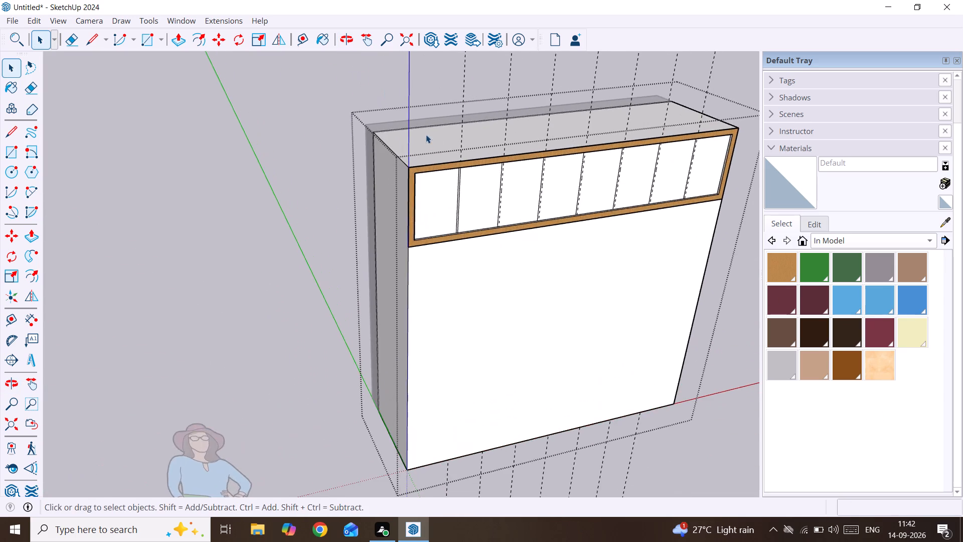
scroll(443, 169, up, 4)
shift+middle_drag(423, 110, 294, 146)
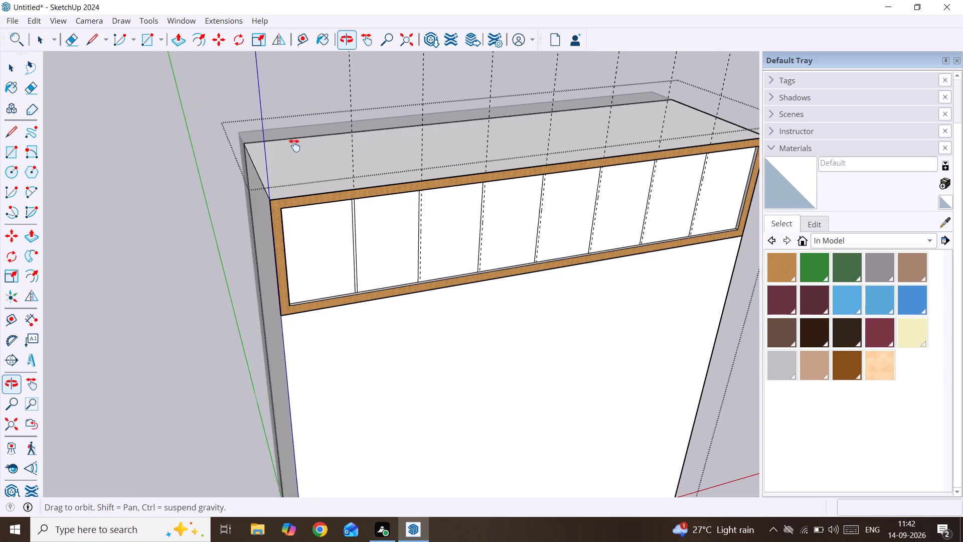
shift+middle_drag(294, 146, 287, 146)
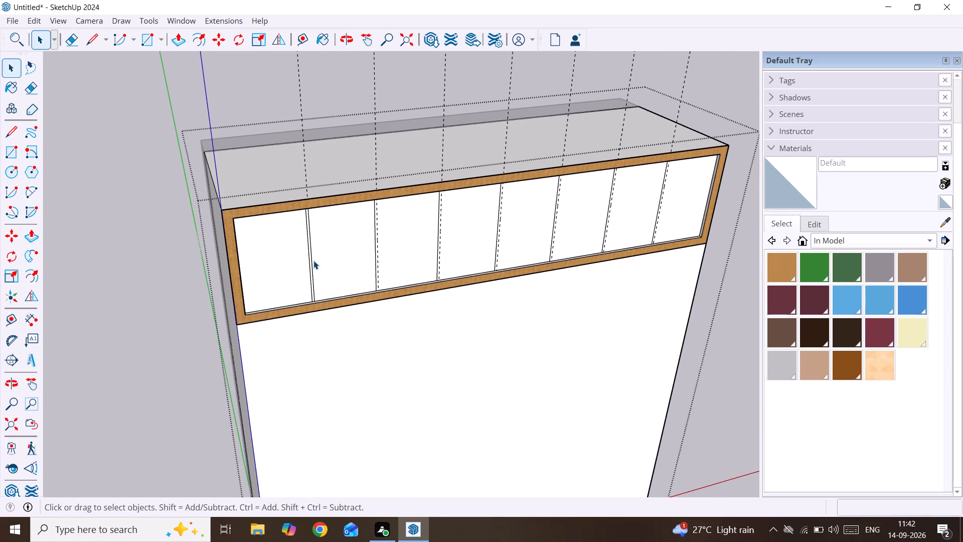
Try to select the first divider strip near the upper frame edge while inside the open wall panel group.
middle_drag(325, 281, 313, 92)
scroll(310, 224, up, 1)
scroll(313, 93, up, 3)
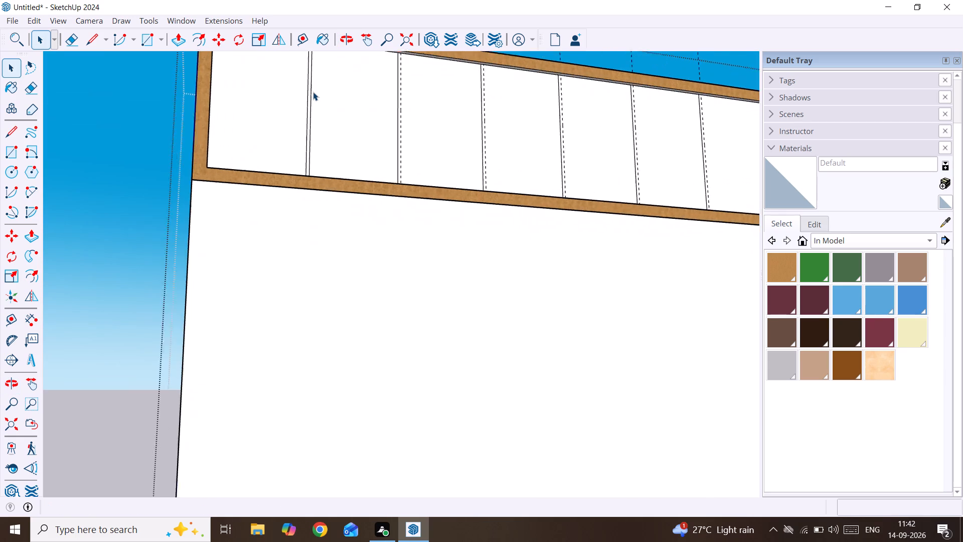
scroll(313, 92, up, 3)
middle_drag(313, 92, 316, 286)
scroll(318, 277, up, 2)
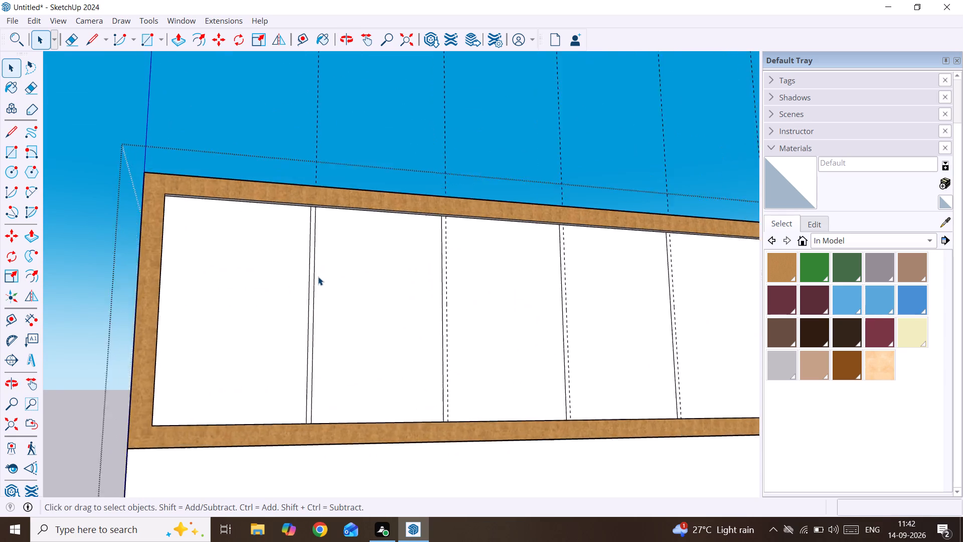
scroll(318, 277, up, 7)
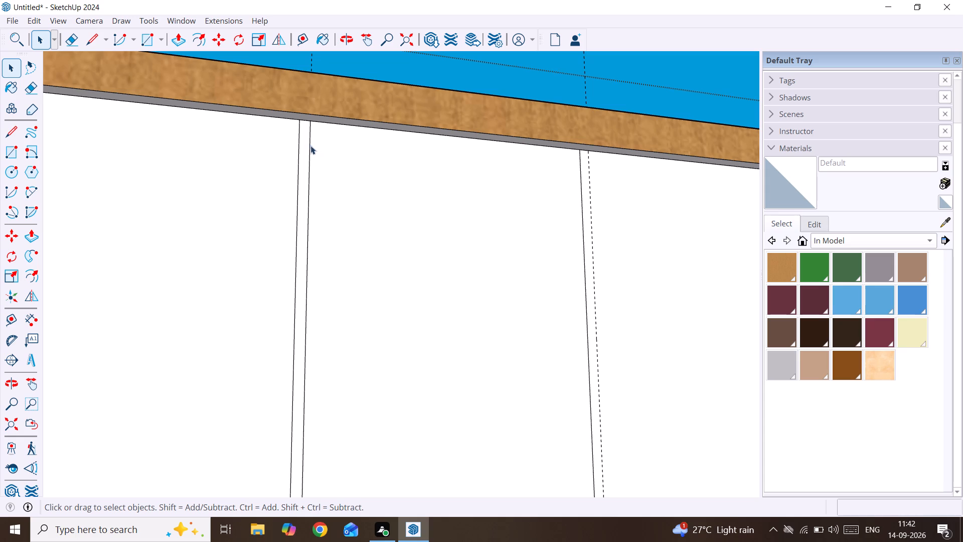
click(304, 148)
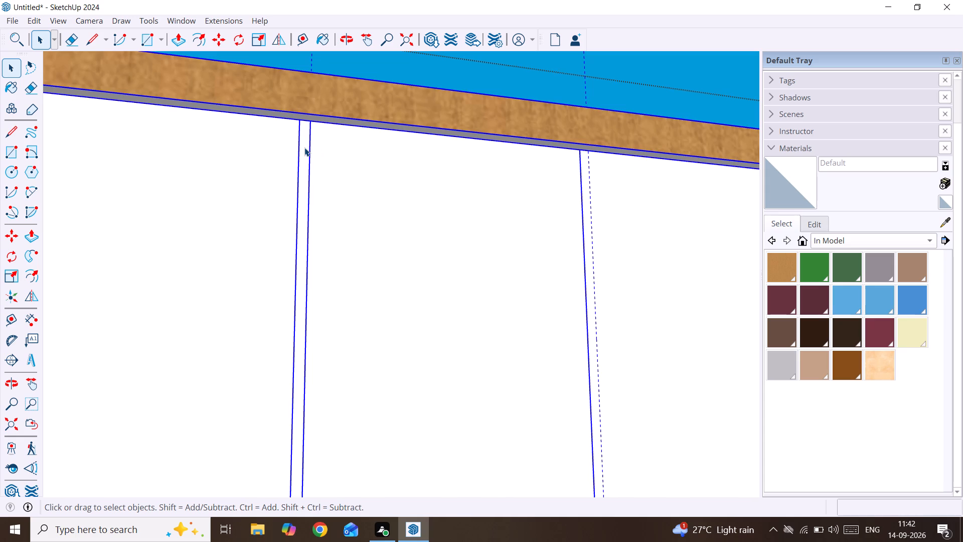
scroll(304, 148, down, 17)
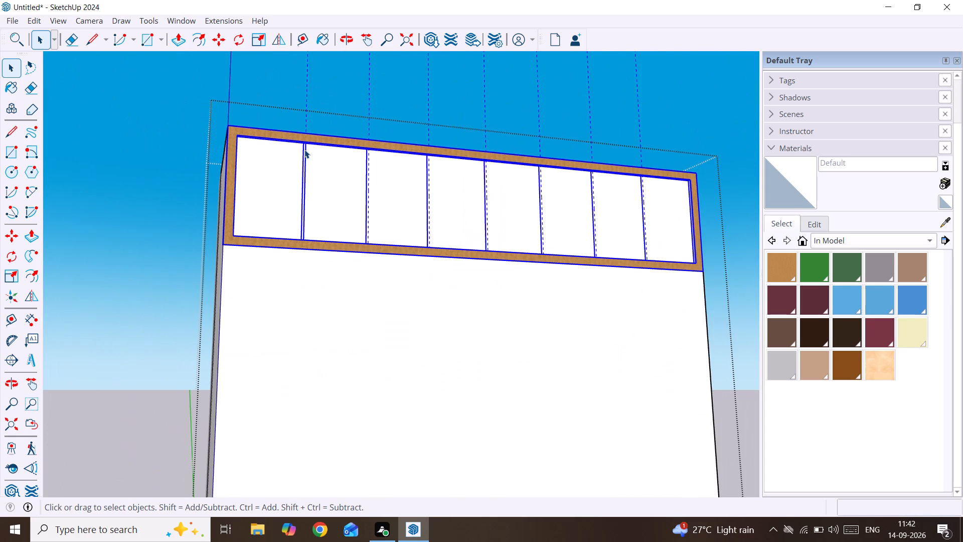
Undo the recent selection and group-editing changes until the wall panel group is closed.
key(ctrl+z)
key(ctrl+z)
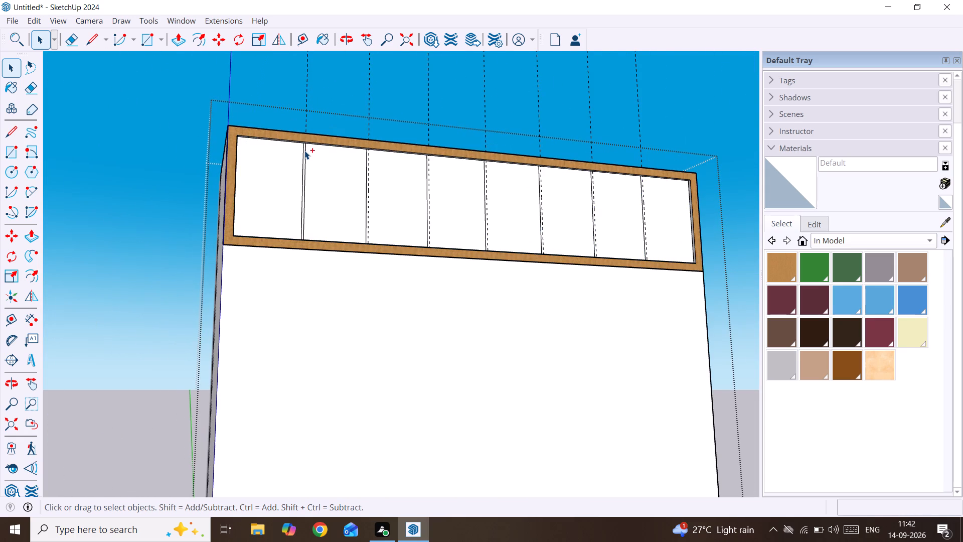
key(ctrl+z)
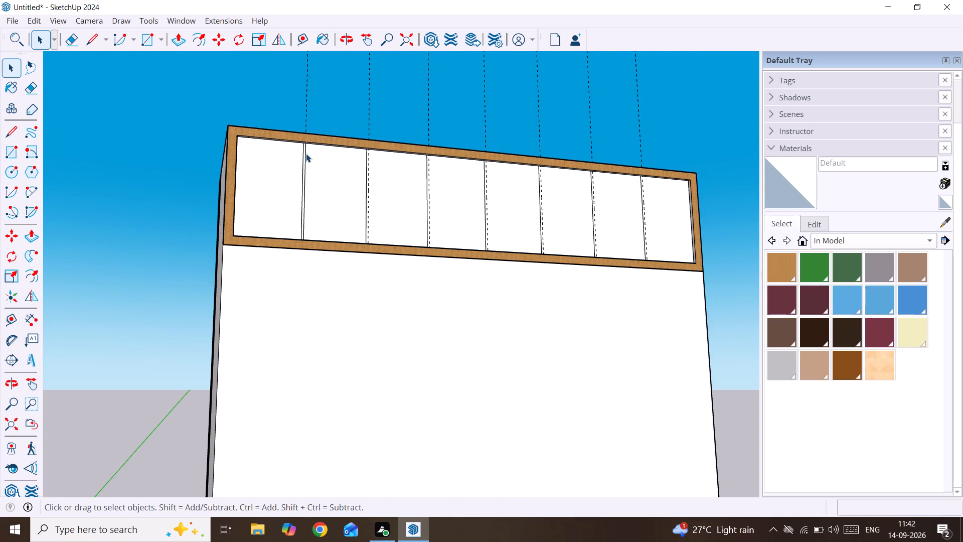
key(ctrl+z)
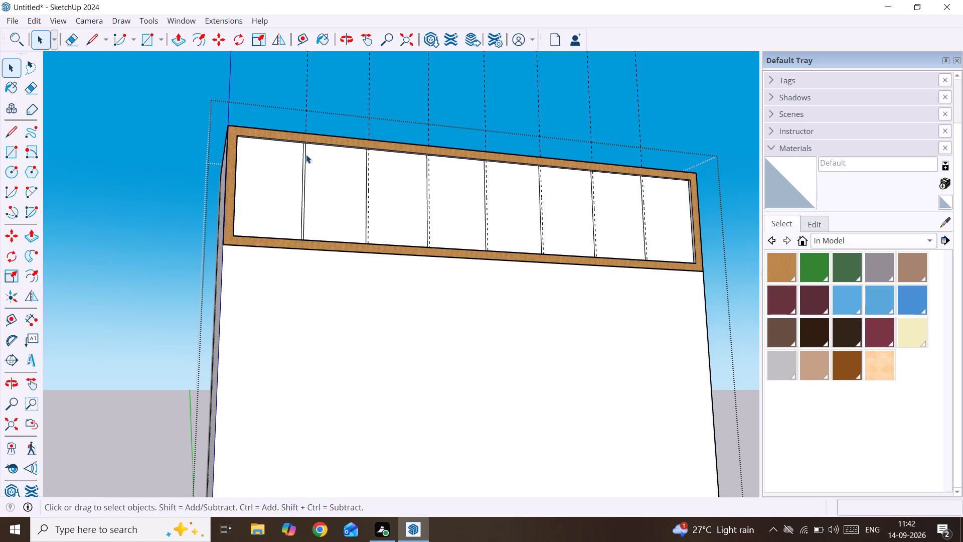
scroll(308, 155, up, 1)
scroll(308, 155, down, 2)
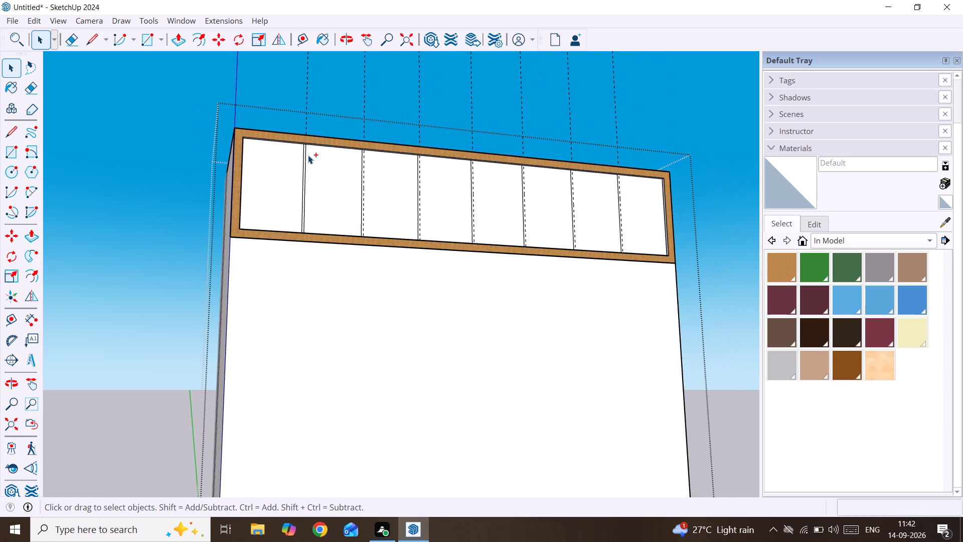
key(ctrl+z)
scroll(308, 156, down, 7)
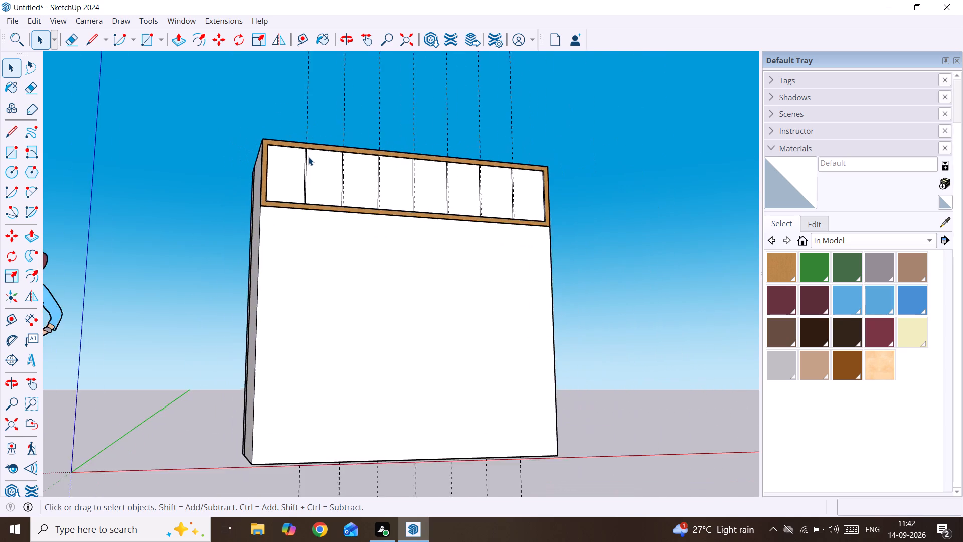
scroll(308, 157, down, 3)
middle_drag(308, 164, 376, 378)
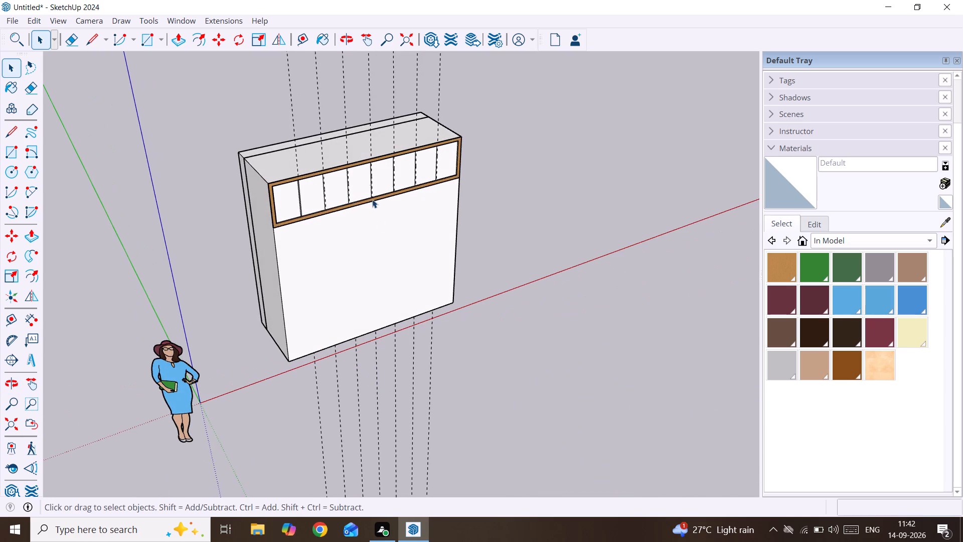
Open the wall panel group and the framed strip group nested inside it.
click(362, 174)
double_click(362, 174)
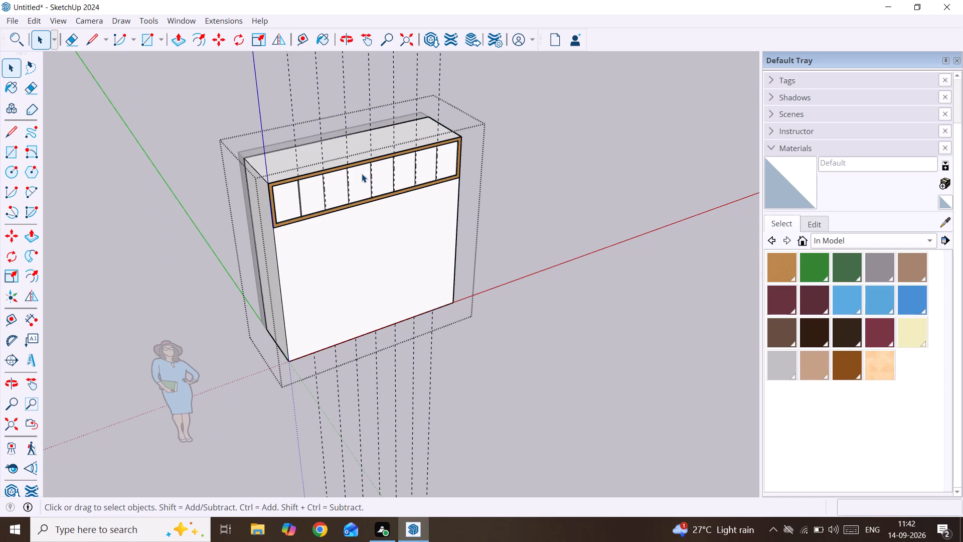
scroll(362, 174, up, 5)
double_click(362, 174)
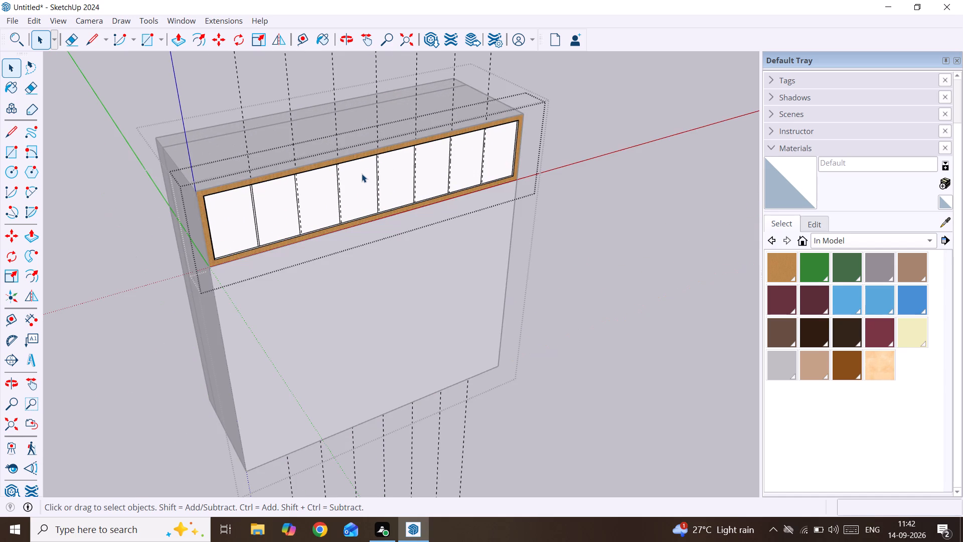
scroll(347, 187, up, 2)
scroll(303, 204, up, 5)
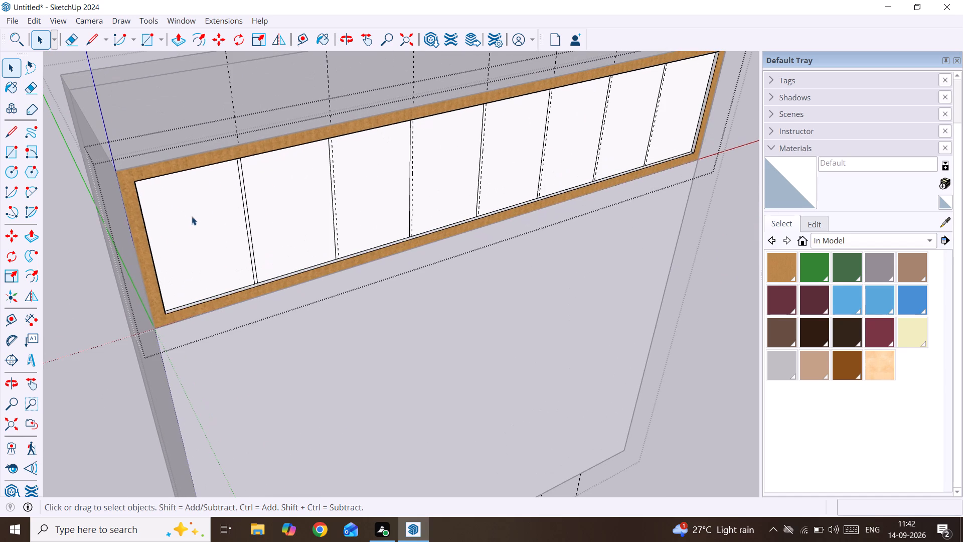
Copy the first divider strip, with its face and both edges, 7' 3" along the frame's lower inner edge to the last guide line.
click(242, 177)
scroll(242, 183, up, 3)
middle_drag(228, 182, 174, 67)
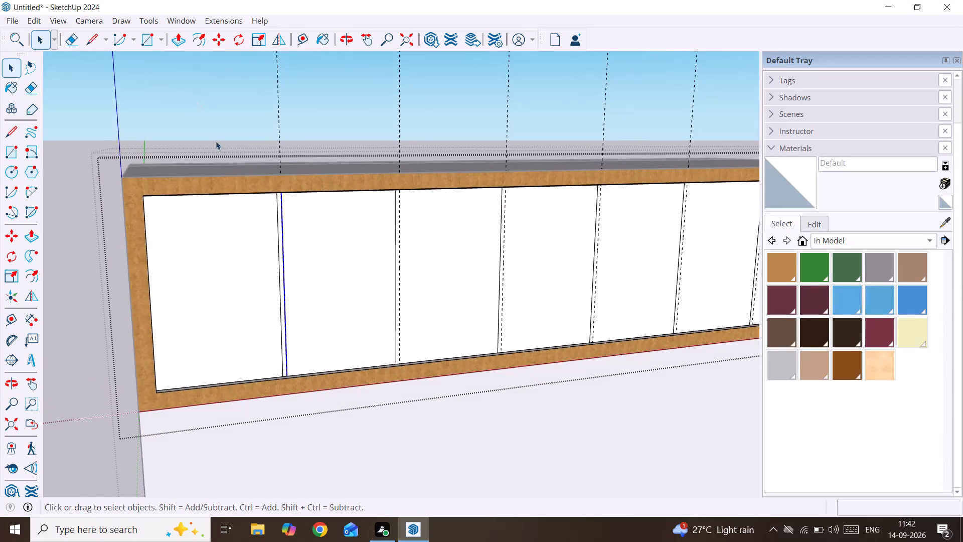
scroll(241, 200, up, 3)
drag(273, 177, 332, 378)
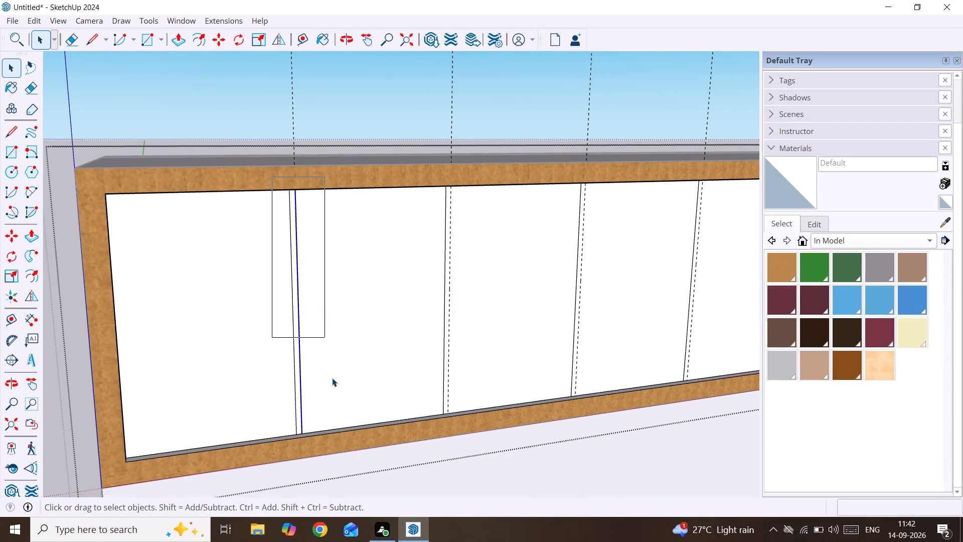
drag(332, 378, 333, 438)
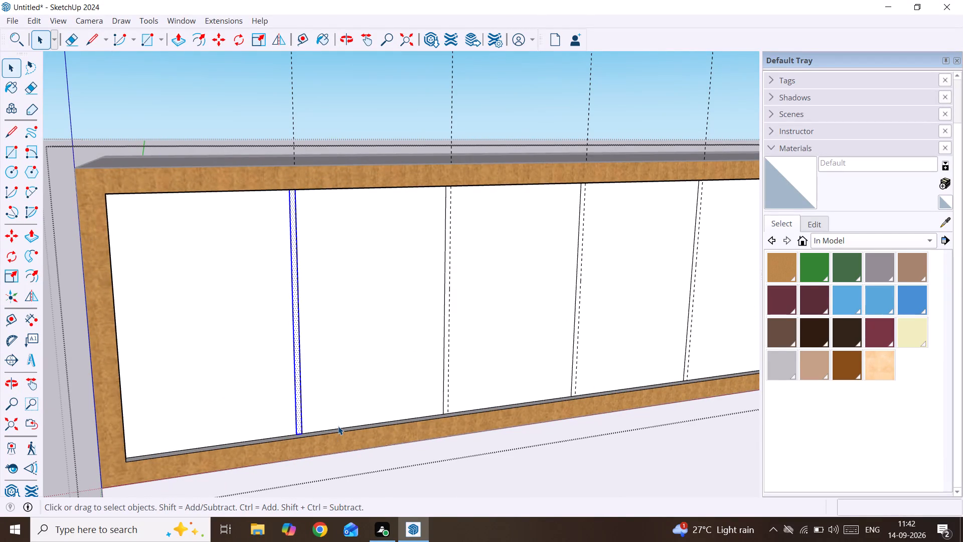
key(m)
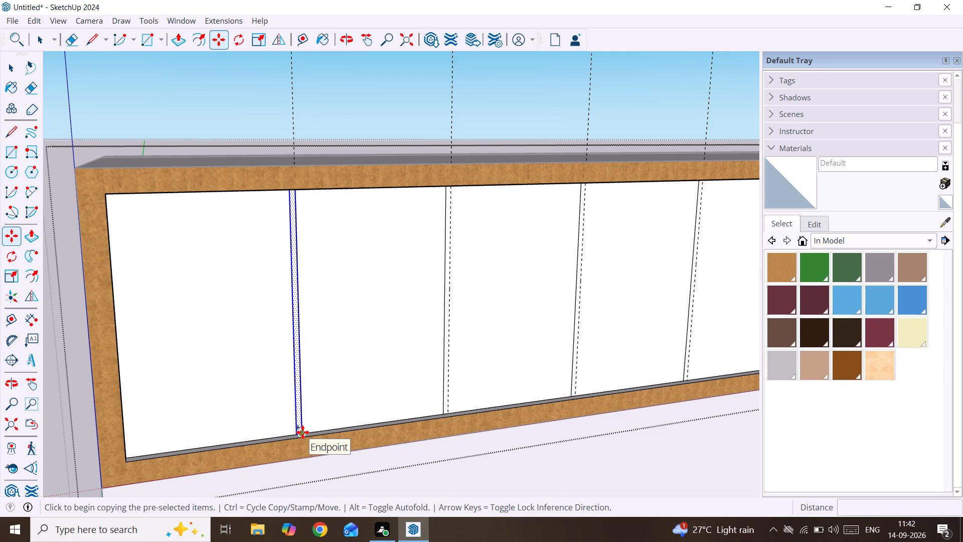
click(302, 432)
scroll(499, 400, down, 3)
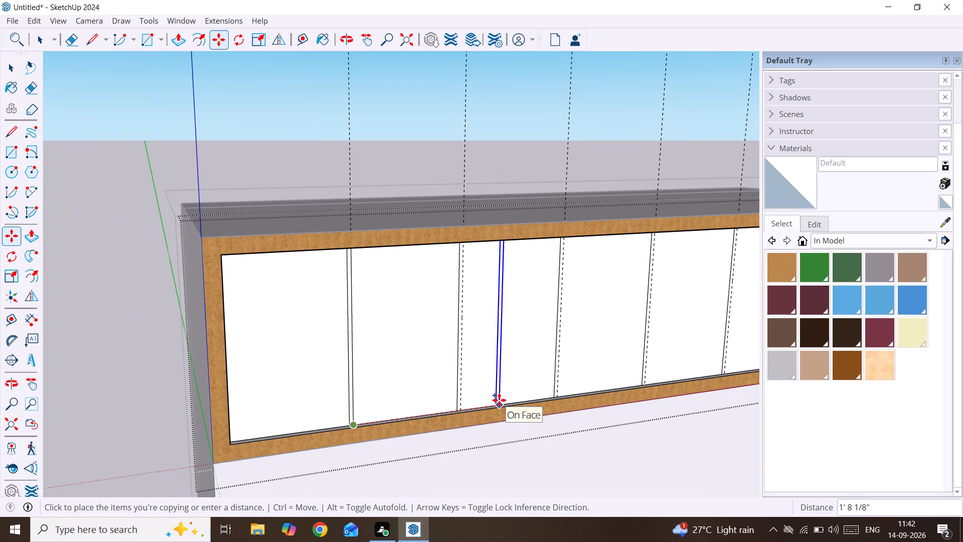
shift+middle_drag(499, 400, 36, 377)
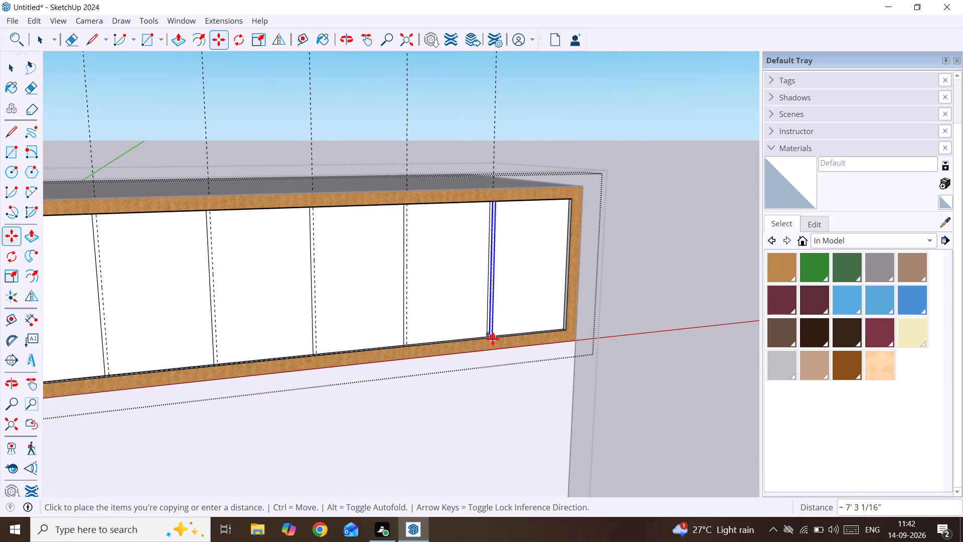
scroll(493, 338, up, 9)
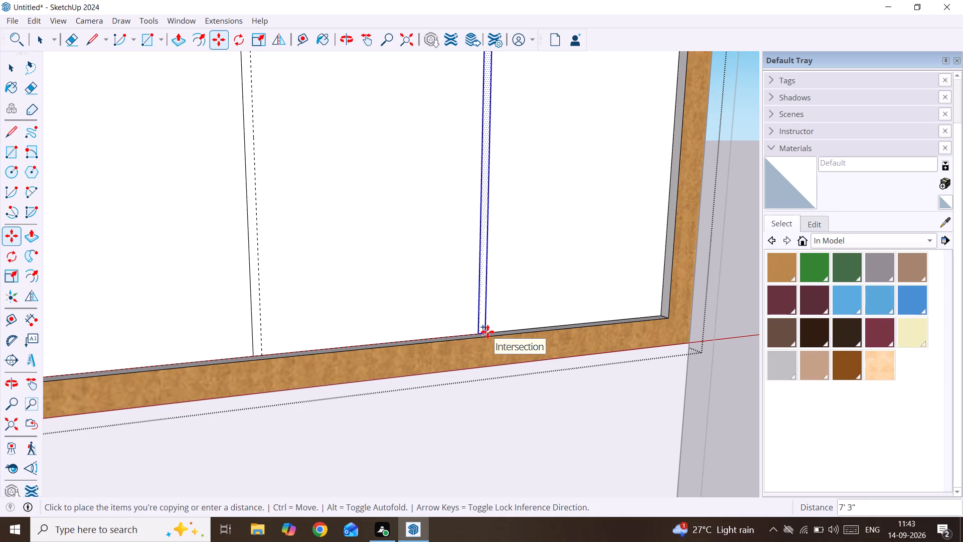
click(488, 332)
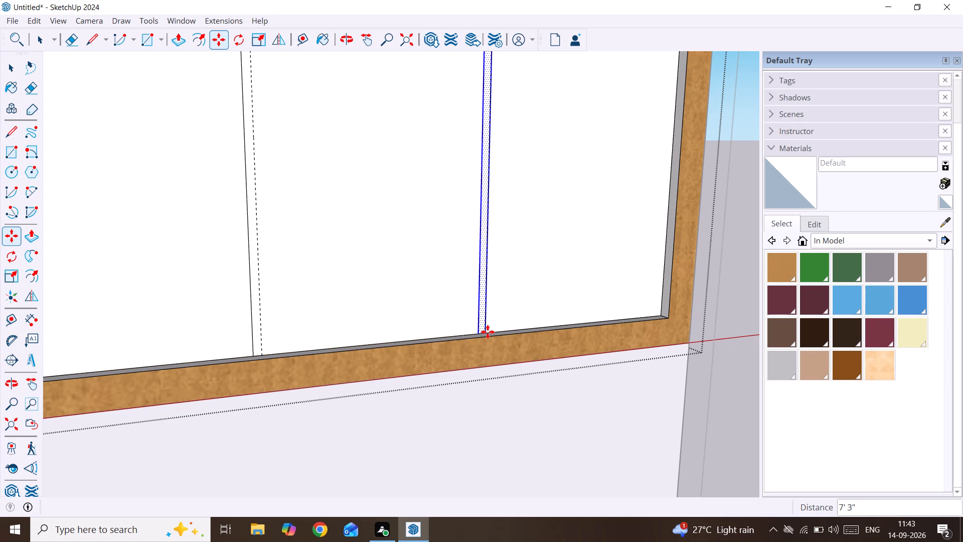
Divide the copy distance by 6 to array the divider strip evenly across the framed upper strip.
key(slash)
key(6)
key(Return)
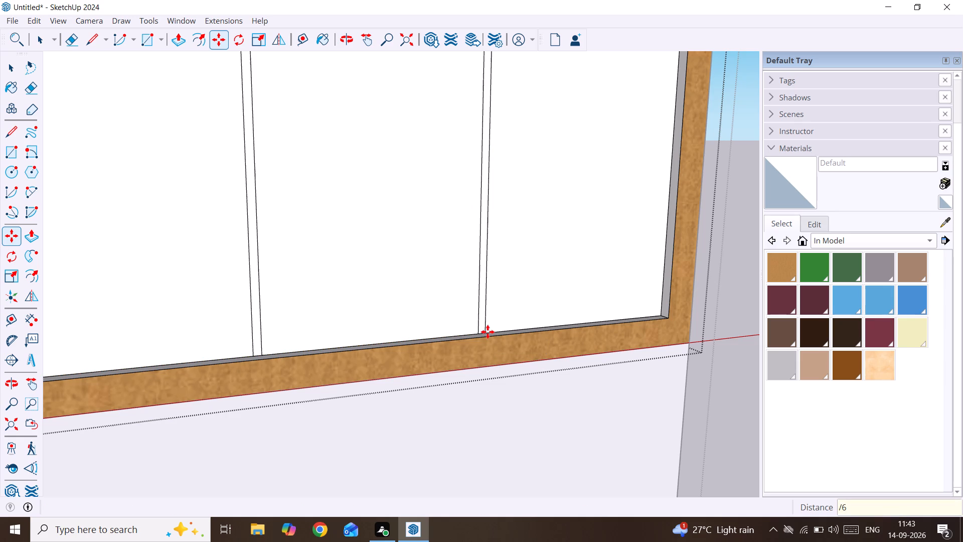
scroll(488, 272, down, 10)
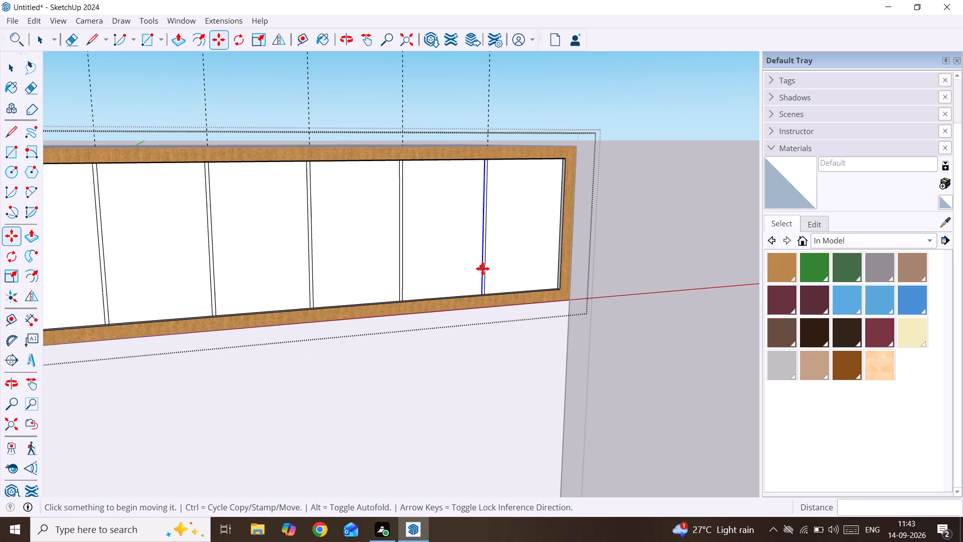
scroll(483, 268, down, 5)
key(space)
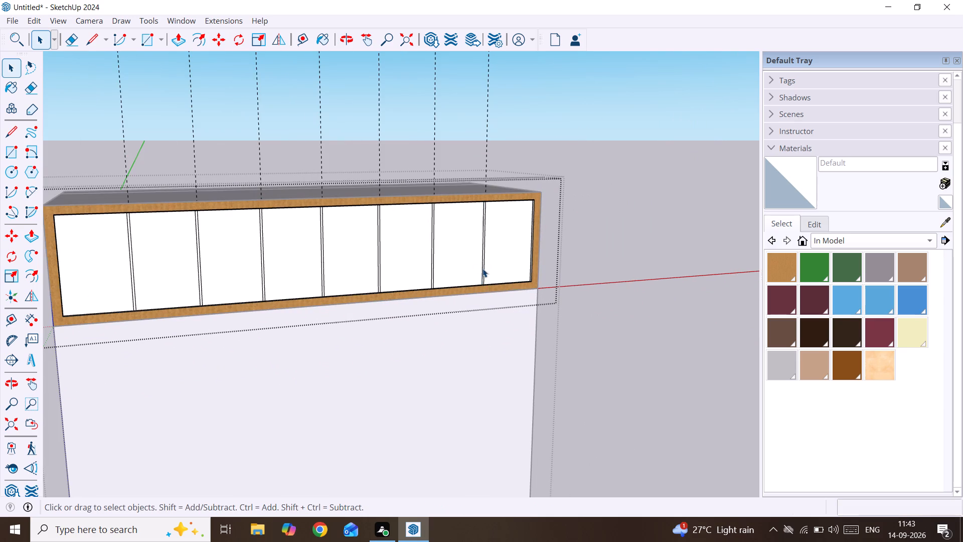
Delete all construction guides from the model and leave the nested framed strip group.
scroll(487, 230, down, 4)
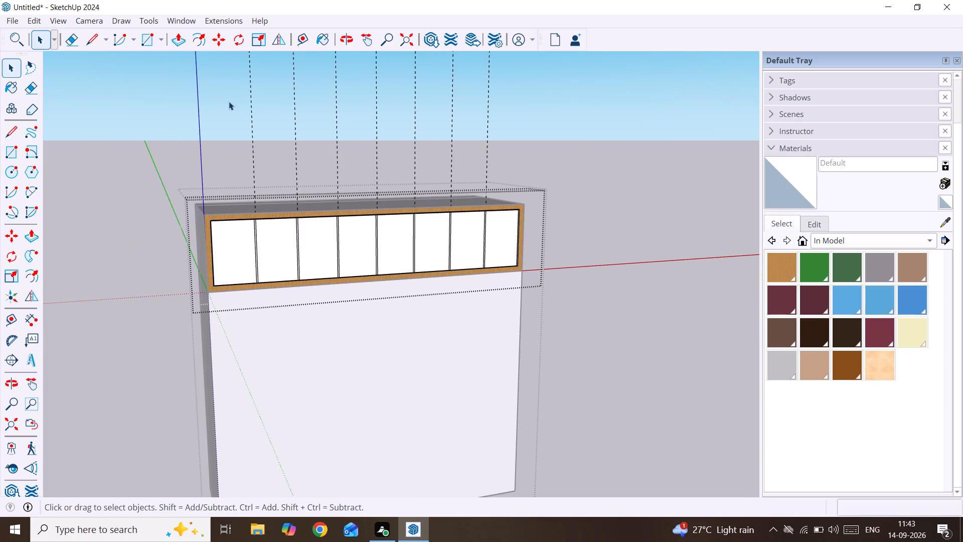
drag(229, 101, 233, 100)
click(33, 18)
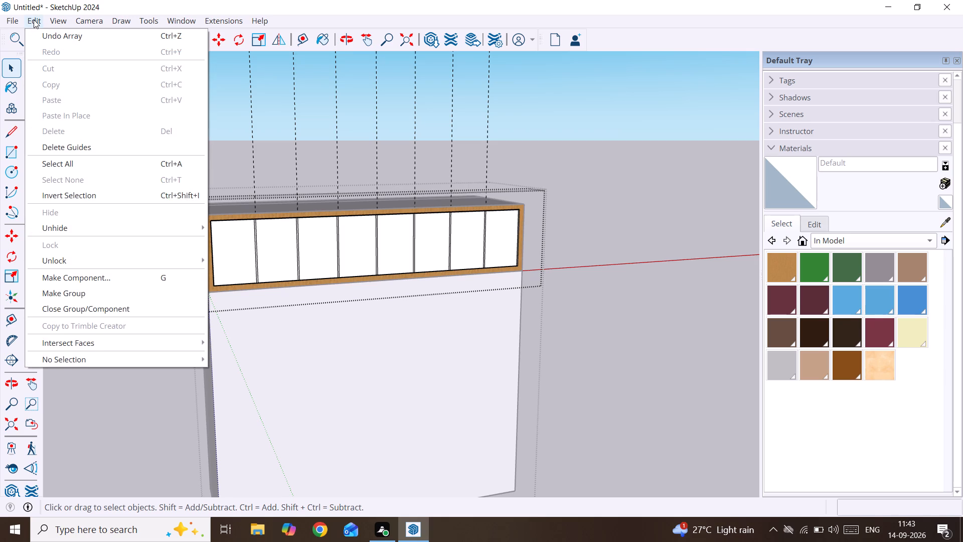
click(90, 144)
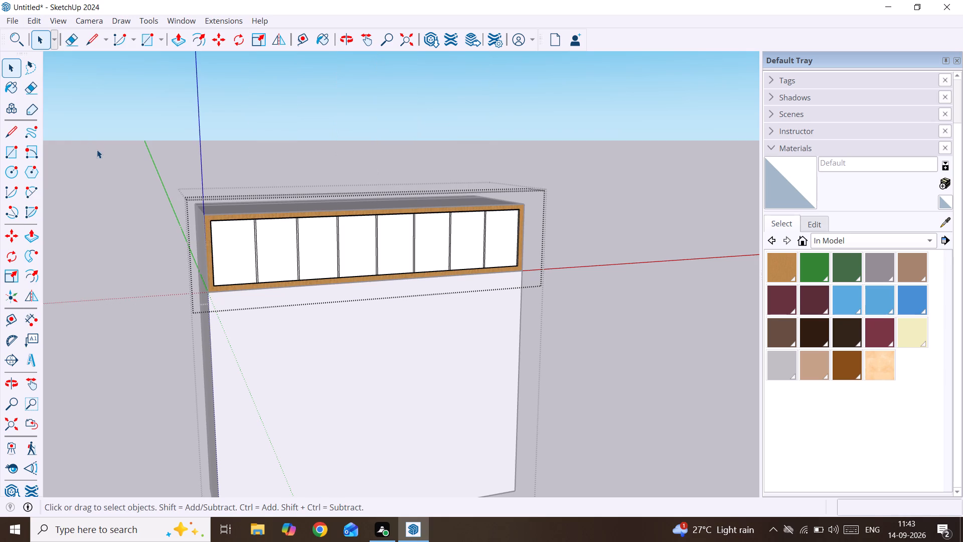
click(40, 18)
click(223, 141)
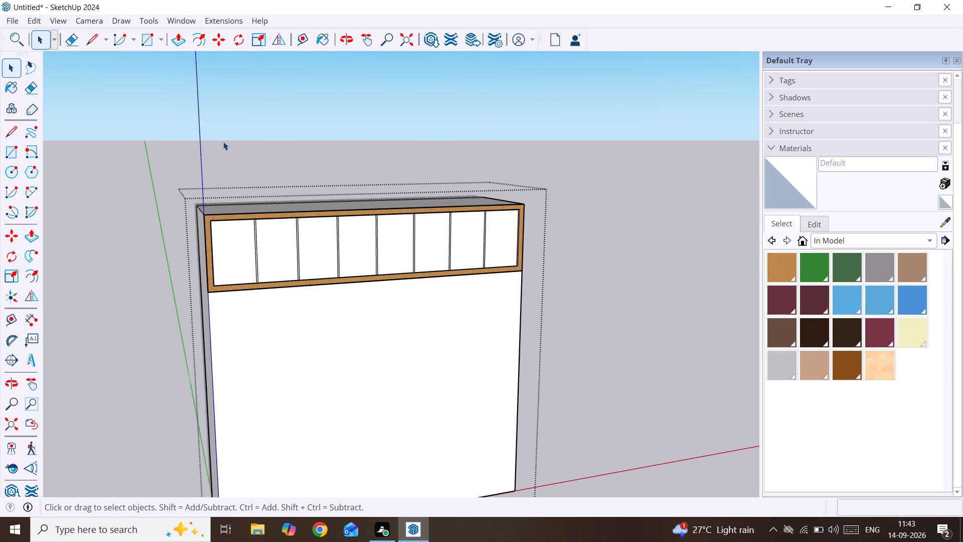
Examine the divided sections of the framed upper strip from the front at different distances.
scroll(291, 235, up, 4)
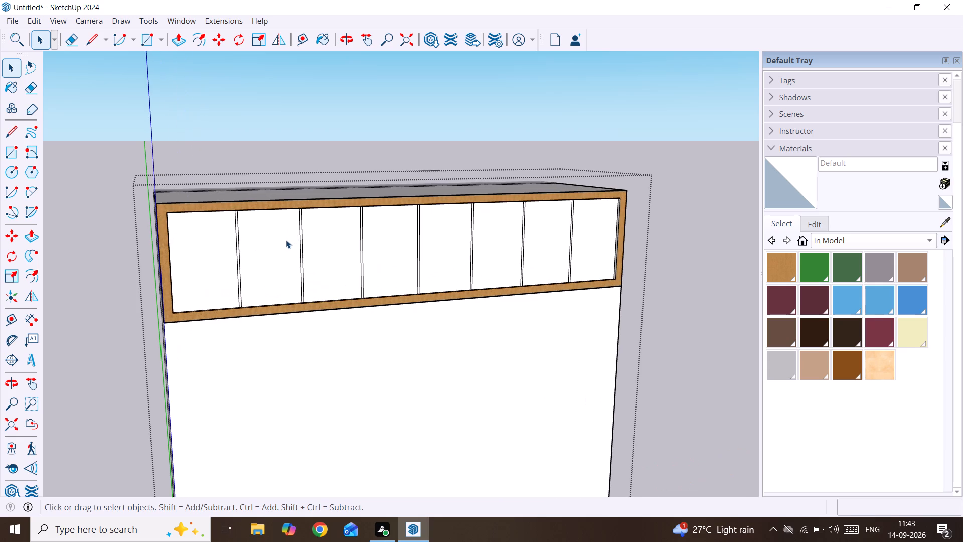
scroll(286, 240, up, 2)
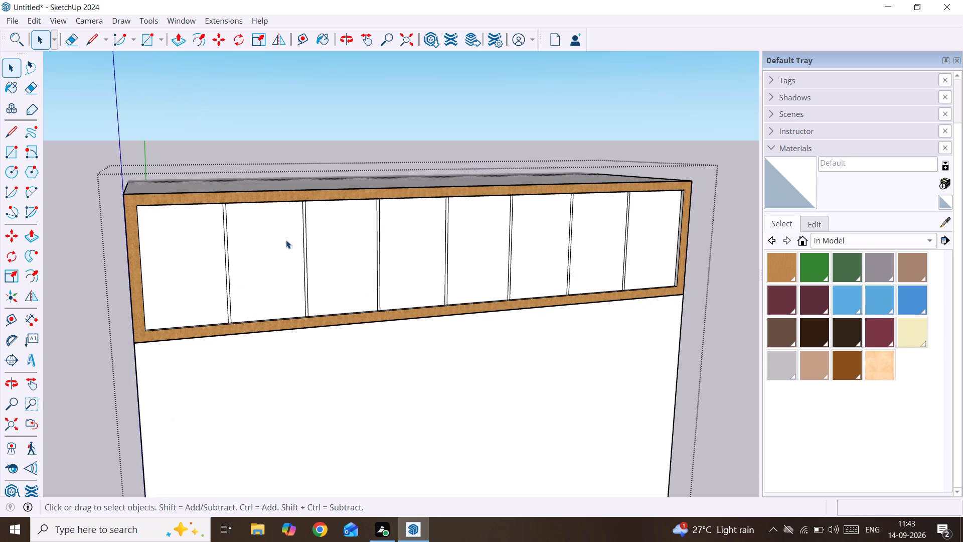
scroll(286, 241, up, 3)
middle_drag(286, 241, 286, 236)
scroll(286, 237, down, 3)
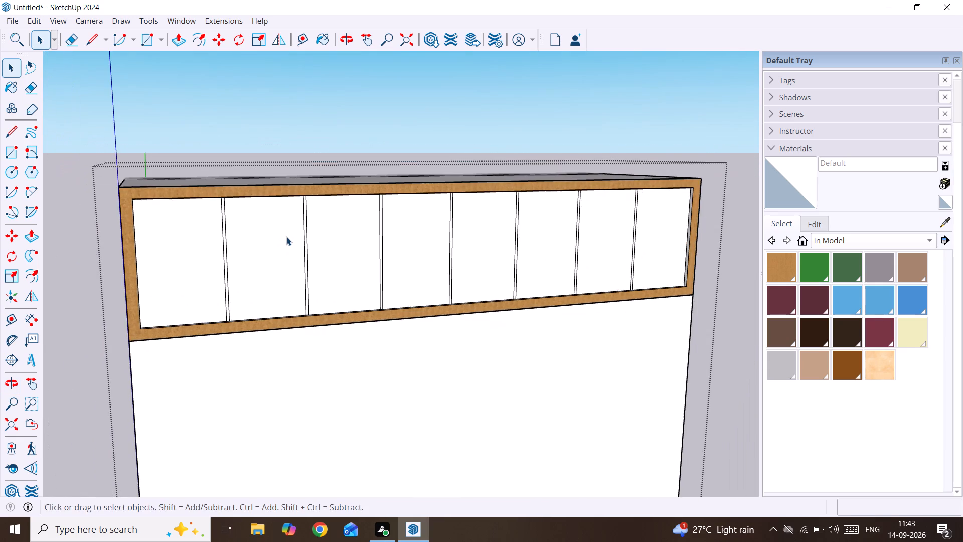
scroll(286, 237, down, 2)
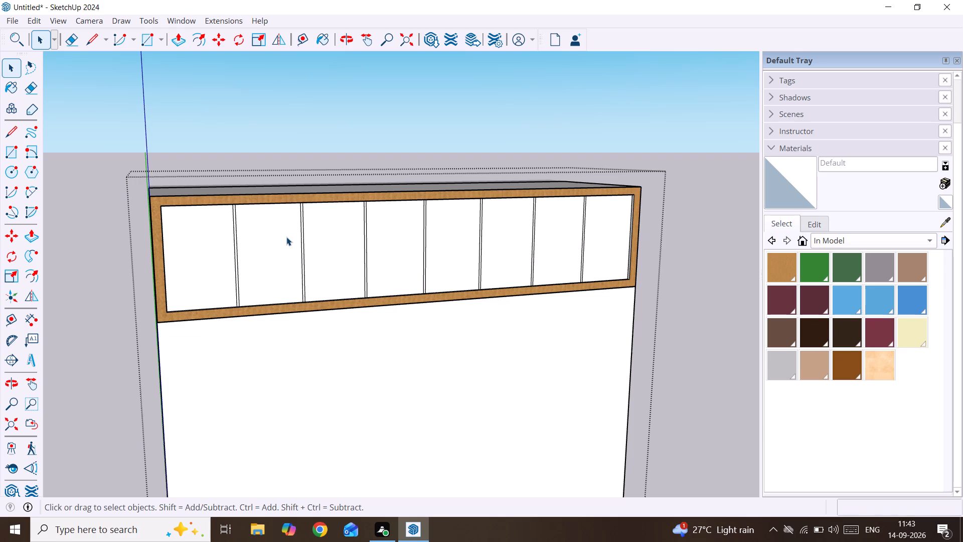
scroll(191, 261, up, 1)
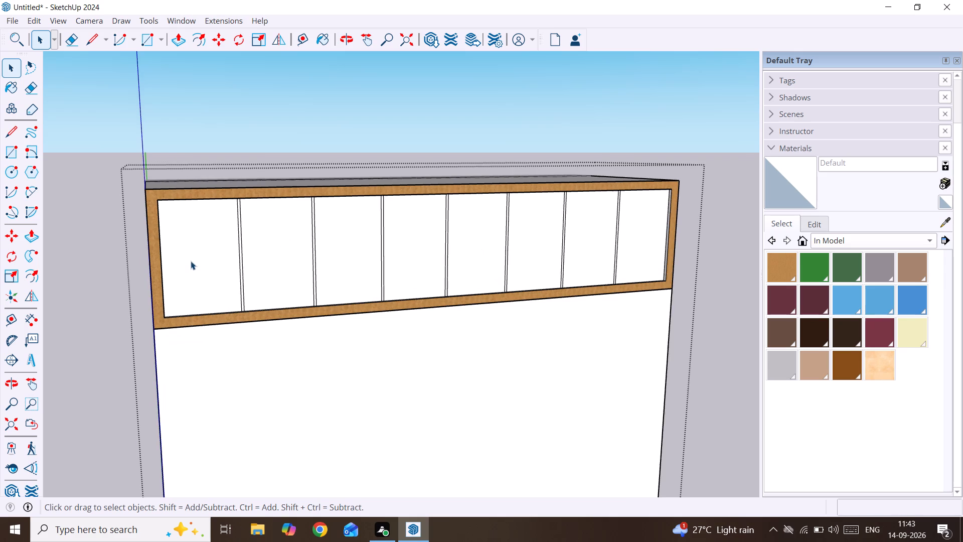
scroll(191, 261, up, 1)
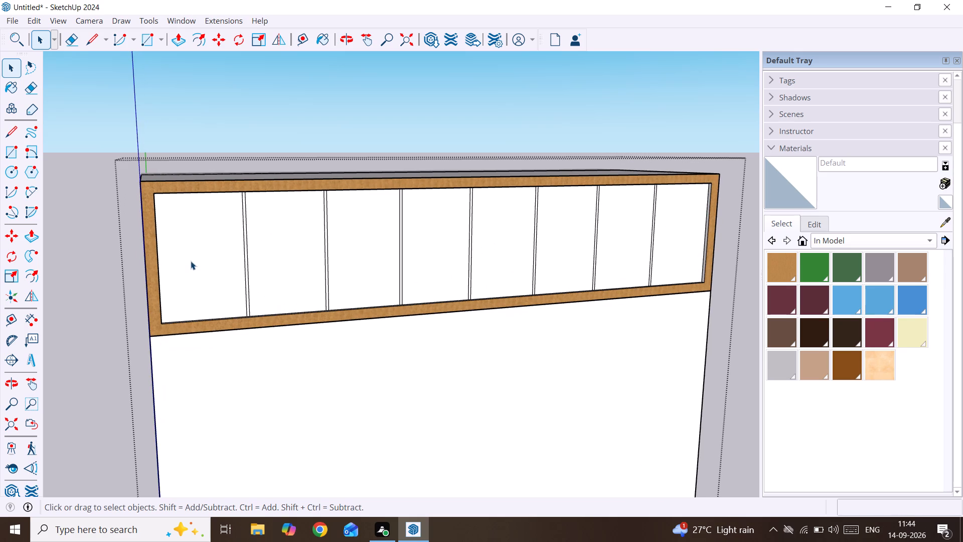
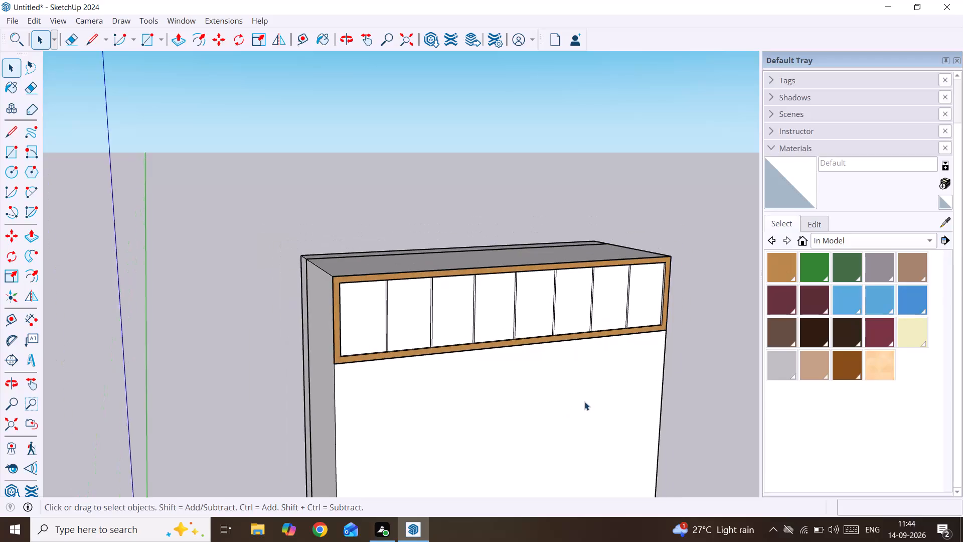
Open the framed eight-section strip group nested inside the wall panel group for editing.
scroll(584, 400, down, 8)
middle_drag(579, 397, 550, 368)
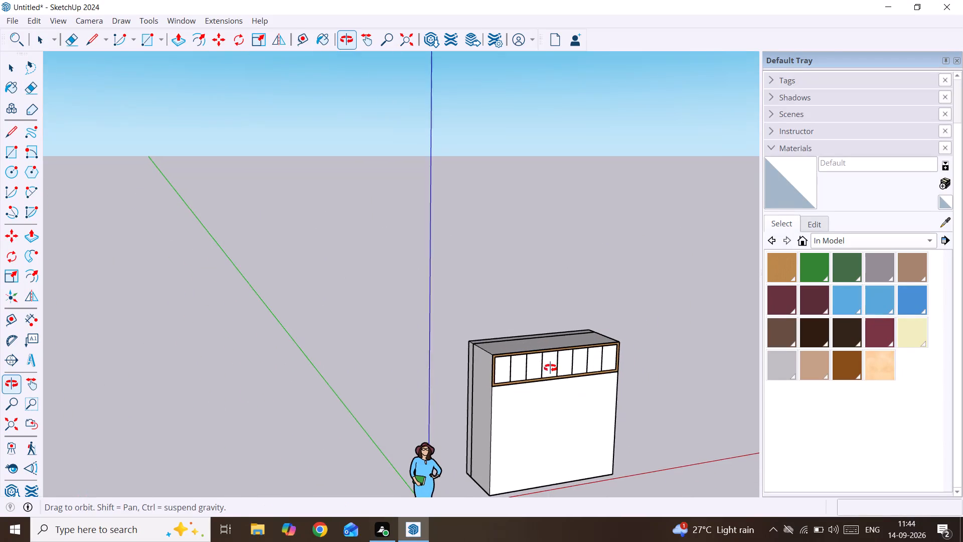
middle_drag(550, 368, 511, 331)
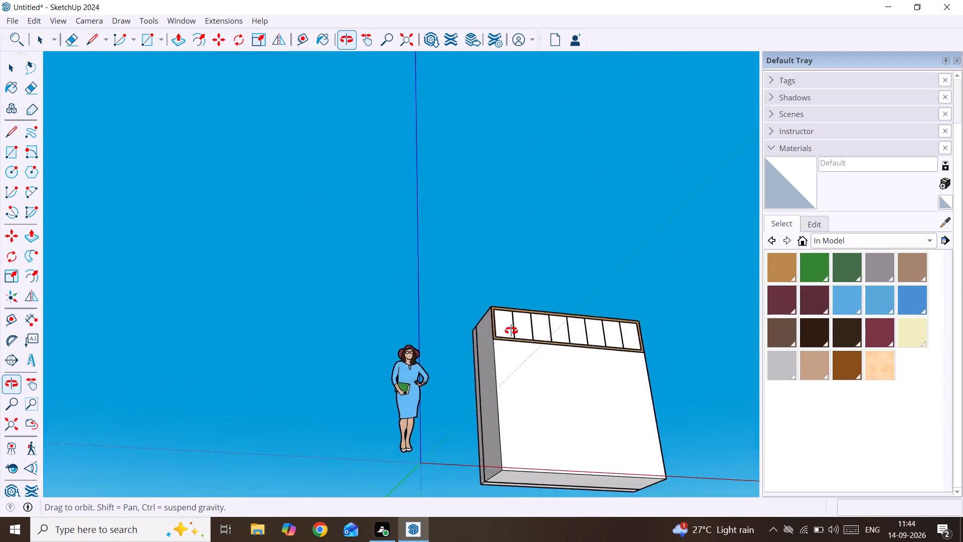
middle_drag(511, 331, 511, 415)
scroll(511, 415, down, 4)
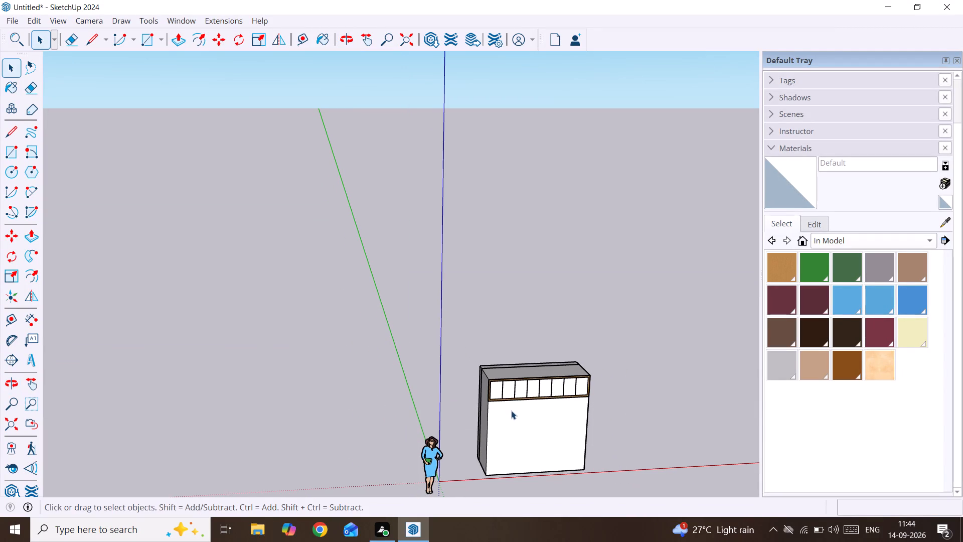
click(516, 396)
double_click(520, 402)
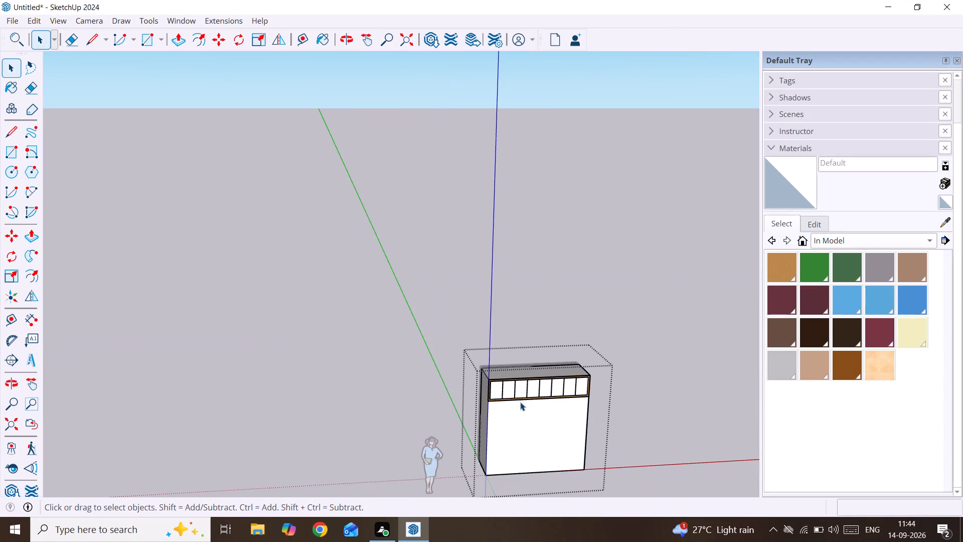
double_click(531, 383)
scroll(531, 383, up, 2)
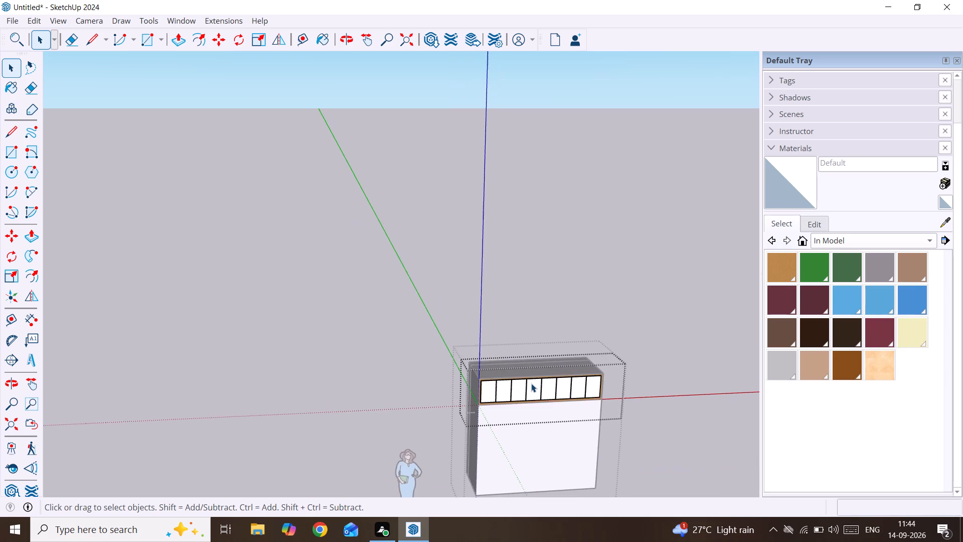
scroll(531, 383, up, 6)
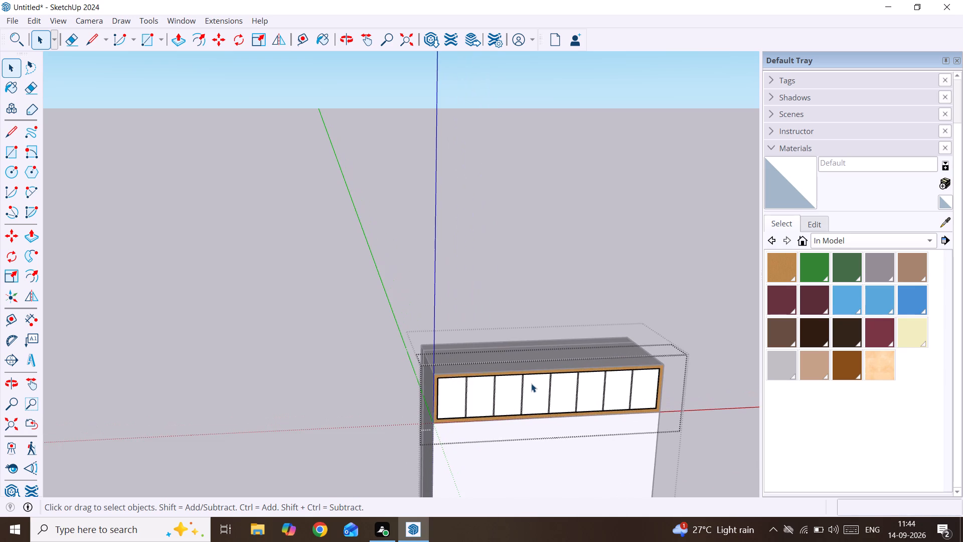
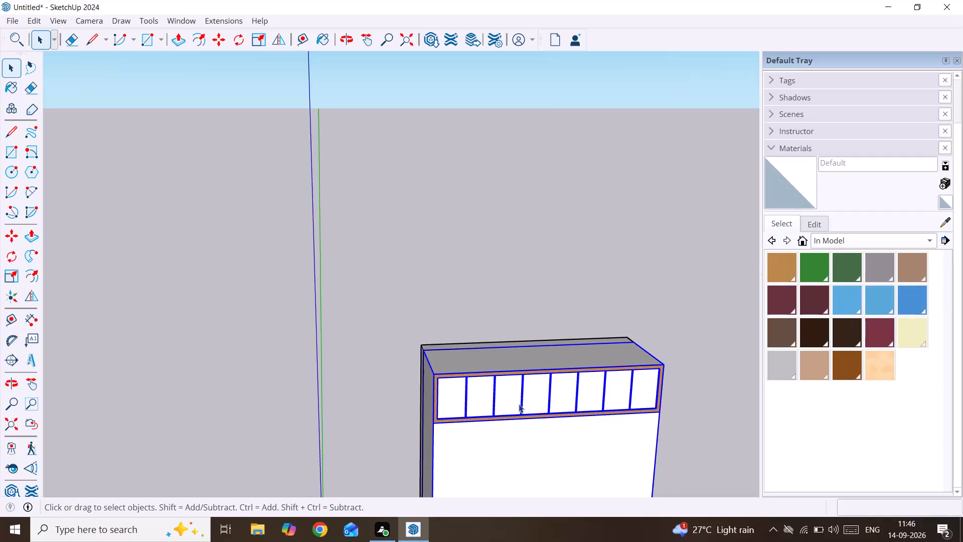
Inside the nested strip group, push the leftmost divider face inward by .2" with Push/Pull.
double_click(519, 404)
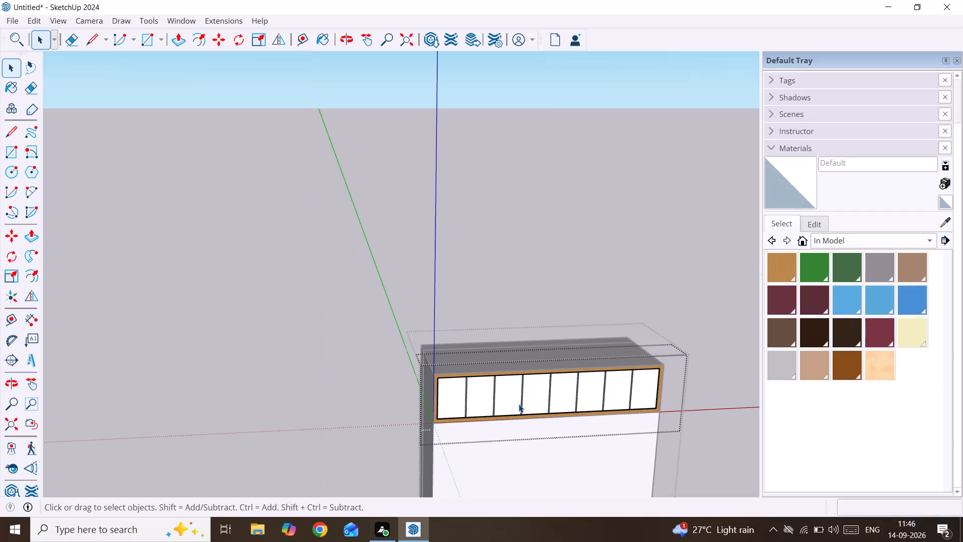
scroll(519, 404, up, 9)
middle_drag(519, 404, 519, 330)
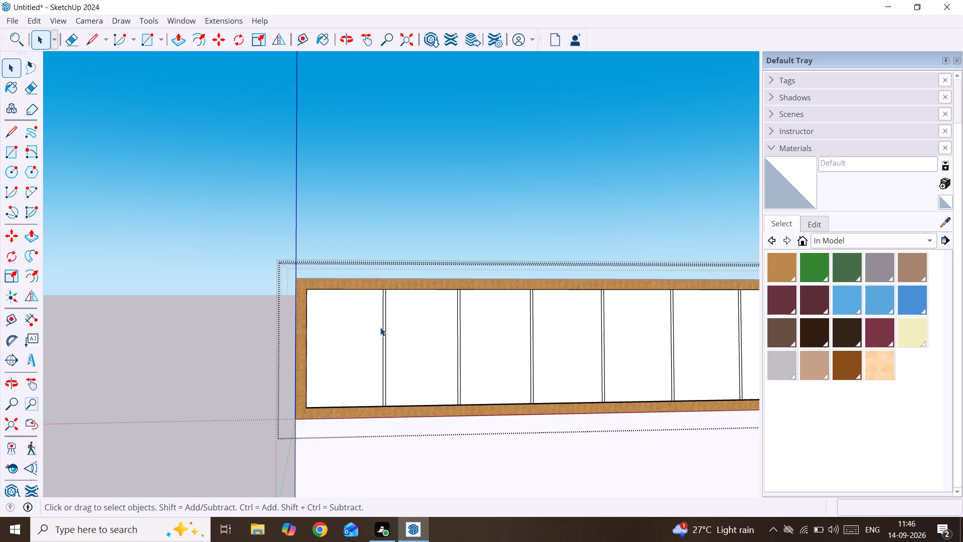
scroll(375, 326, up, 5)
middle_drag(351, 310, 299, 221)
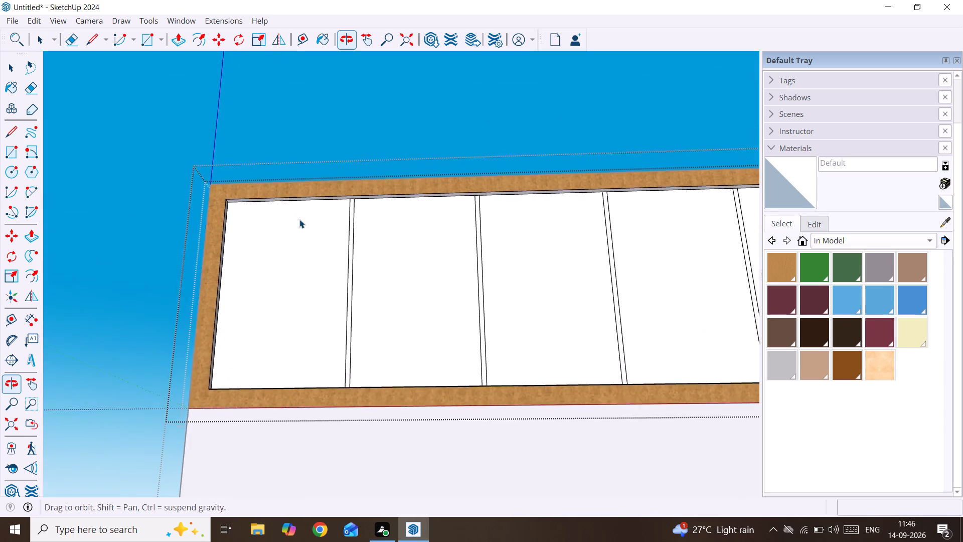
scroll(299, 219, up, 3)
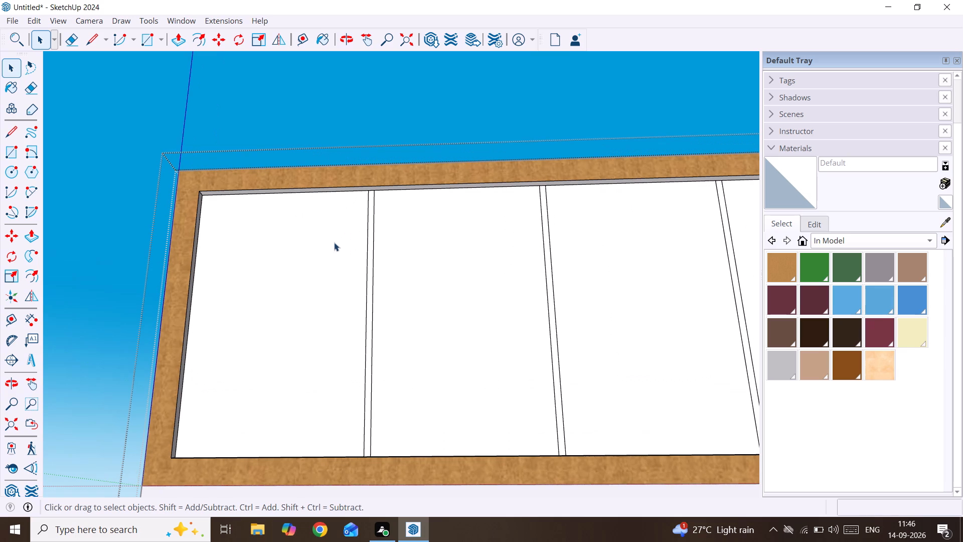
scroll(347, 251, up, 2)
scroll(347, 251, down, 2)
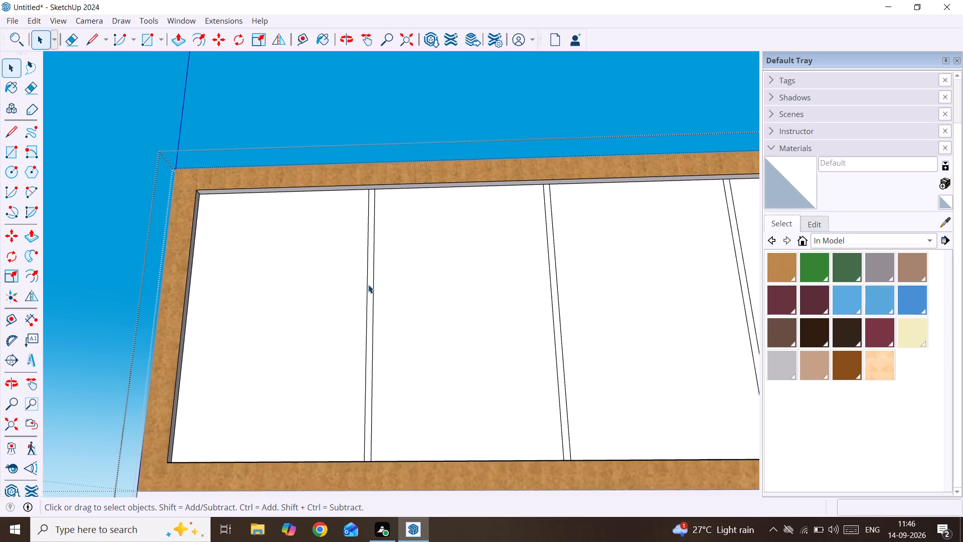
key(p)
scroll(368, 285, up, 3)
scroll(368, 285, down, 1)
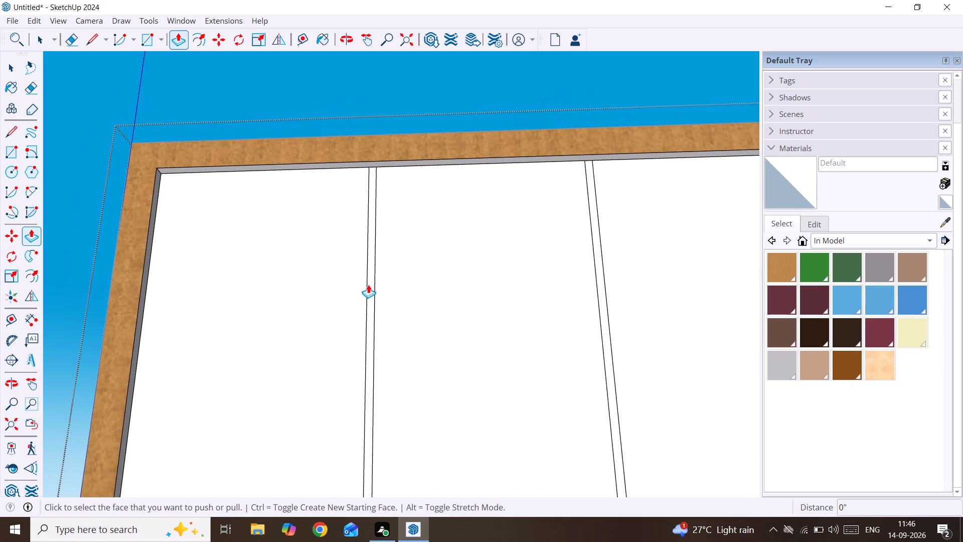
click(369, 281)
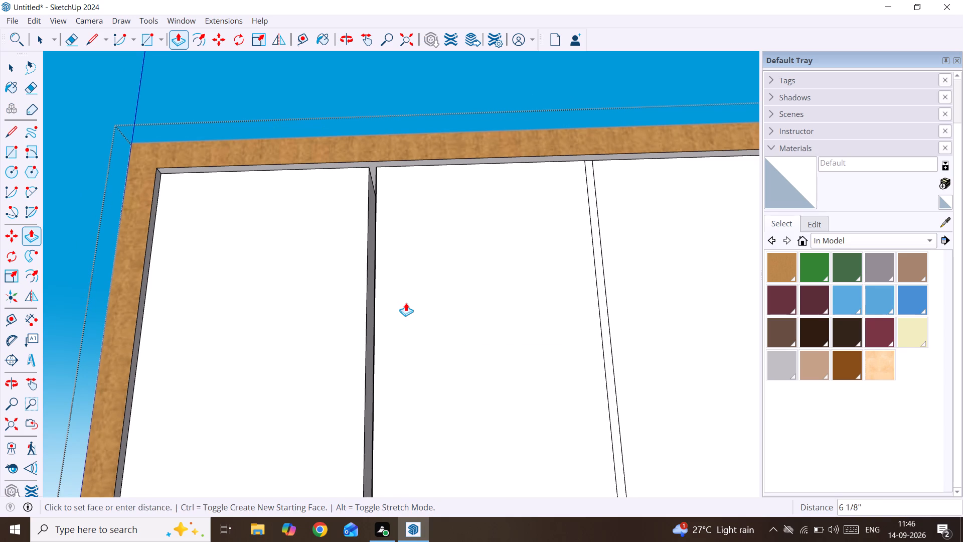
key(period)
text(3")
key(BackSpace)
key(BackSpace)
text(2")
key(Return)
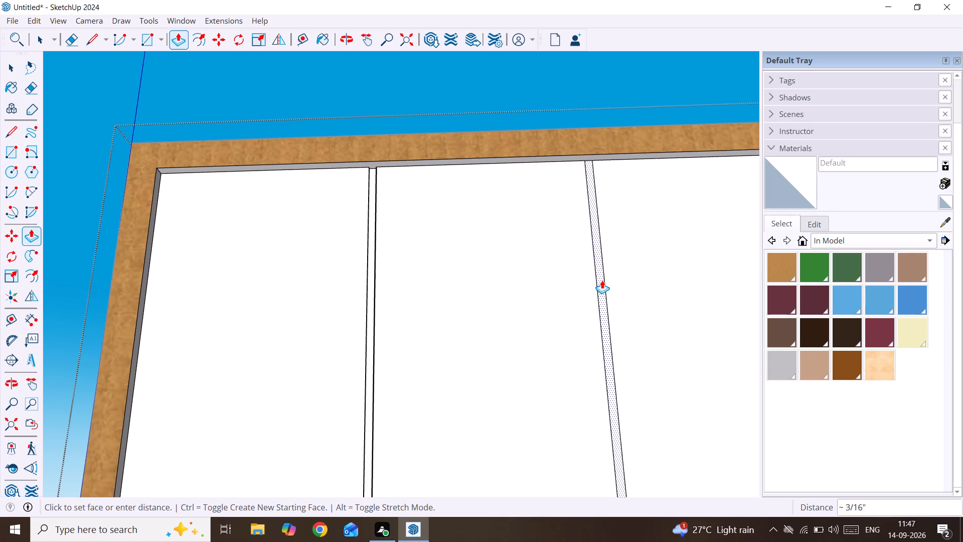
Repeat the same .2" inward push on the other six divider faces along the strip.
double_click(602, 280)
shift+middle_drag(602, 280, 590, 276)
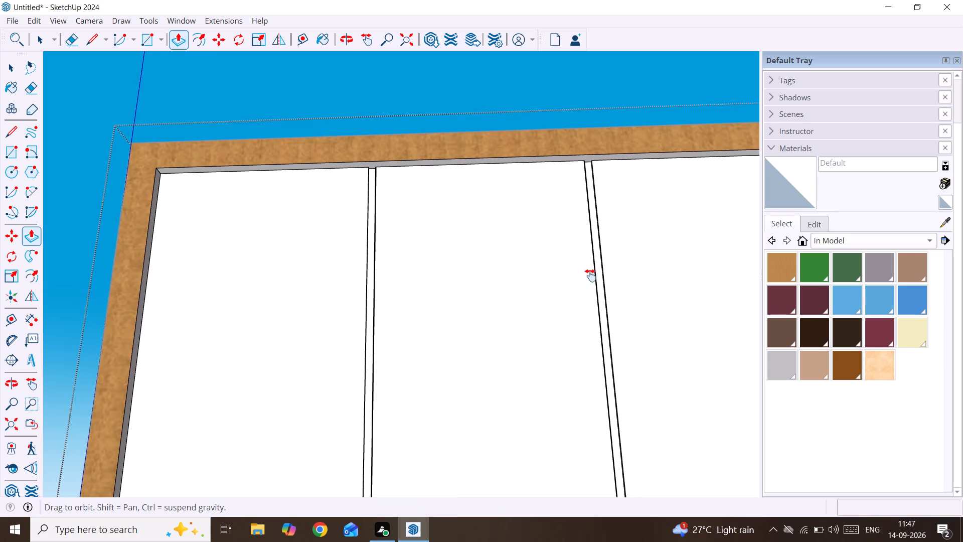
shift+middle_drag(590, 276, 46, 265)
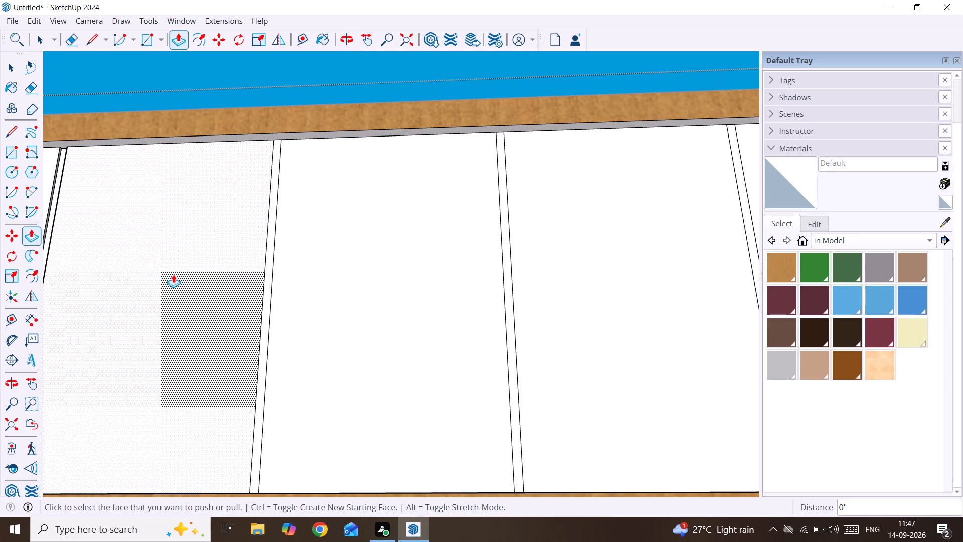
double_click(266, 285)
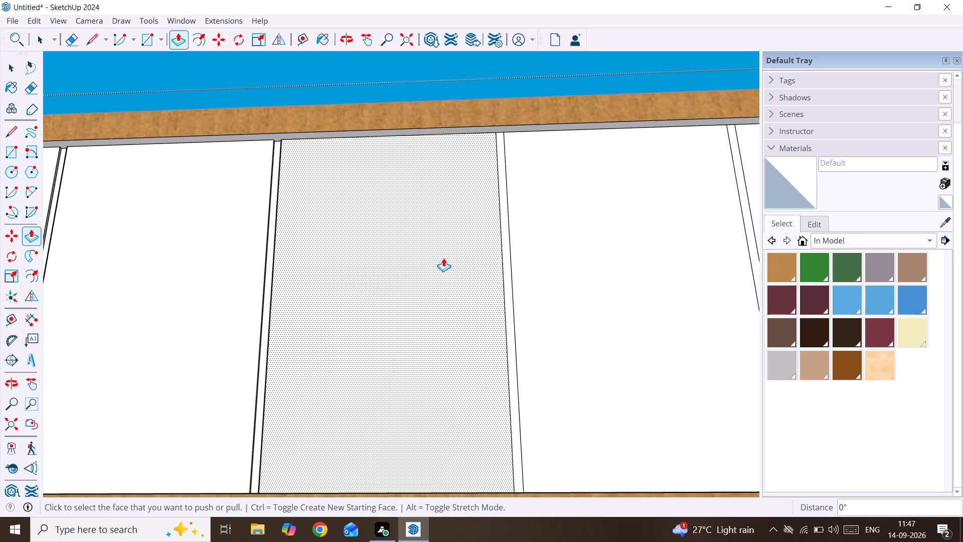
double_click(508, 269)
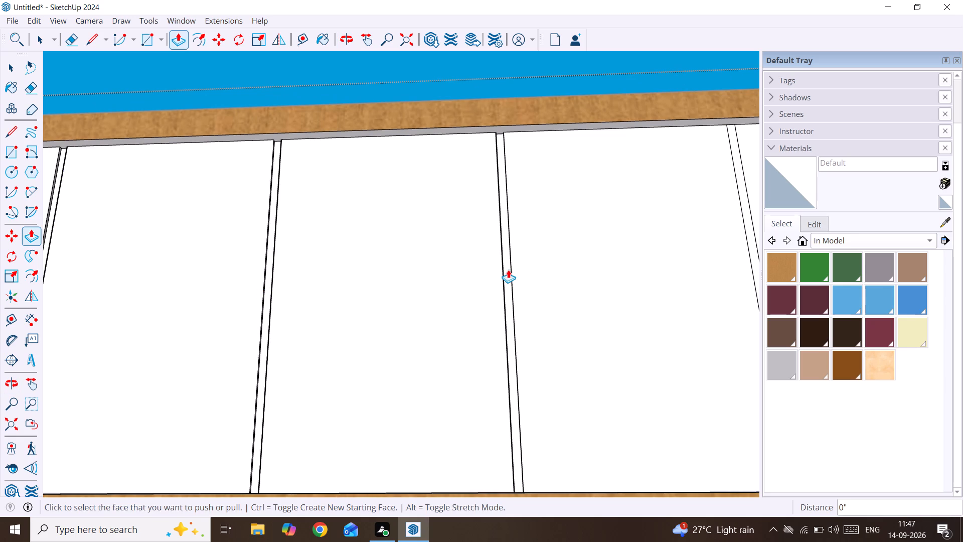
shift+middle_drag(525, 266, 178, 234)
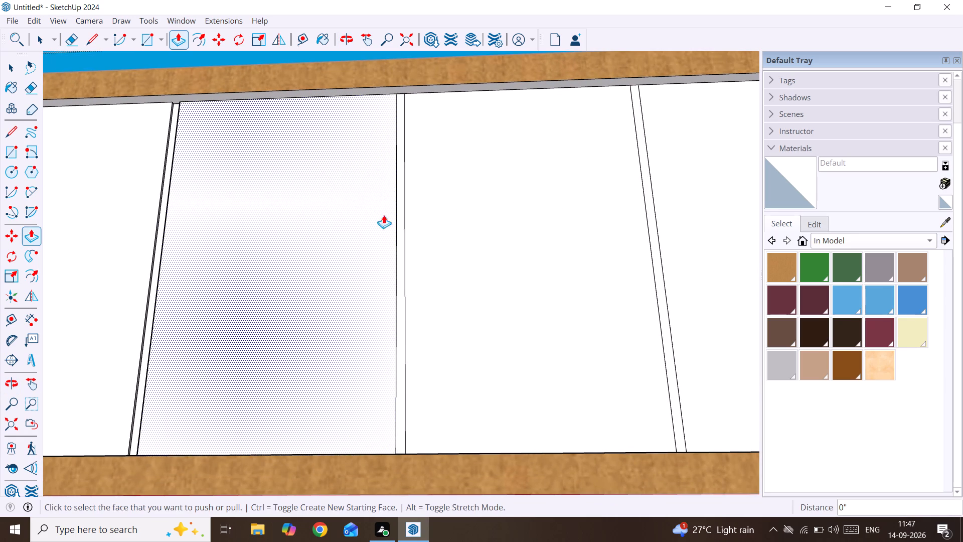
double_click(401, 222)
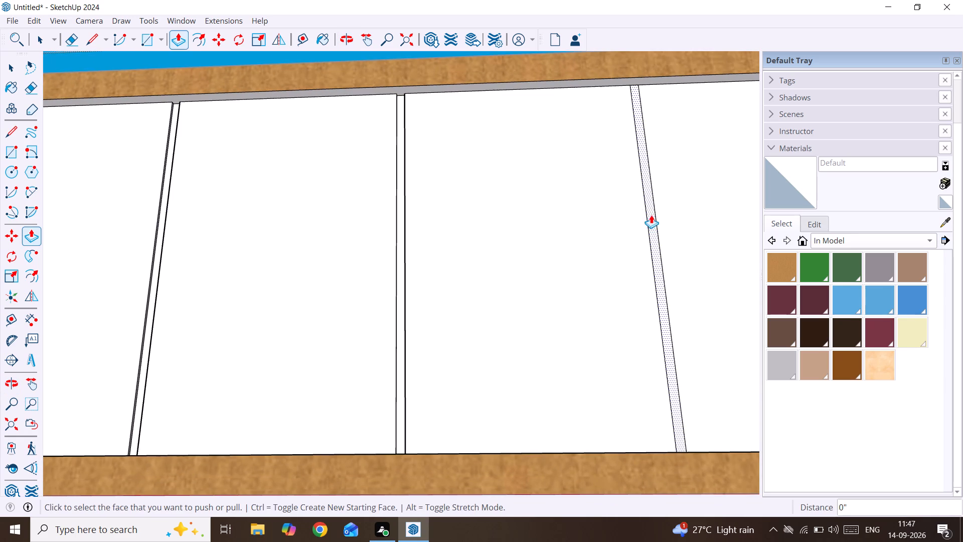
double_click(655, 219)
middle_drag(652, 219, 307, 231)
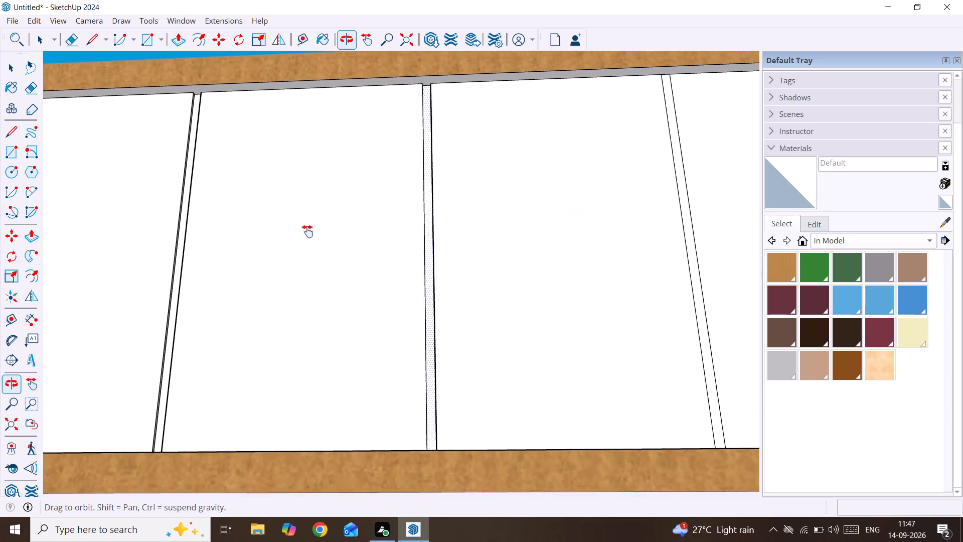
middle_drag(307, 231, 140, 256)
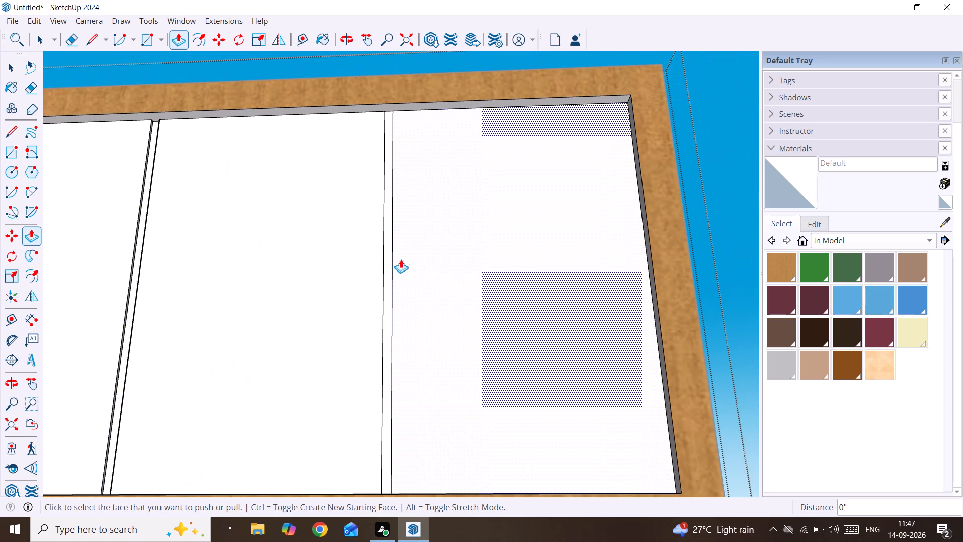
scroll(401, 259, up, 2)
double_click(385, 269)
Paint the first three divider faces from the strip's left end black with Color M09 from the Colors collection.
scroll(382, 272, down, 12)
shift+middle_drag(214, 265, 464, 279)
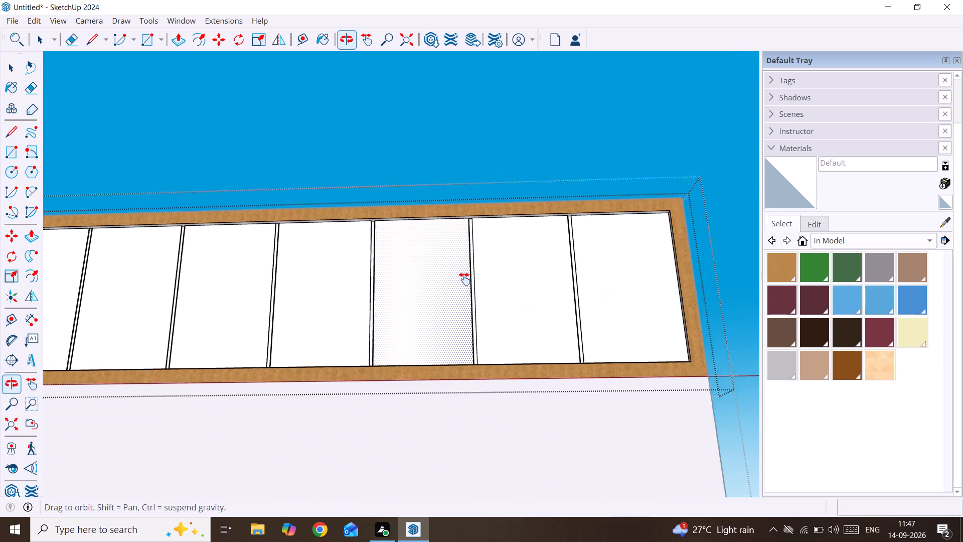
shift+middle_drag(464, 279, 703, 299)
scroll(256, 303, up, 2)
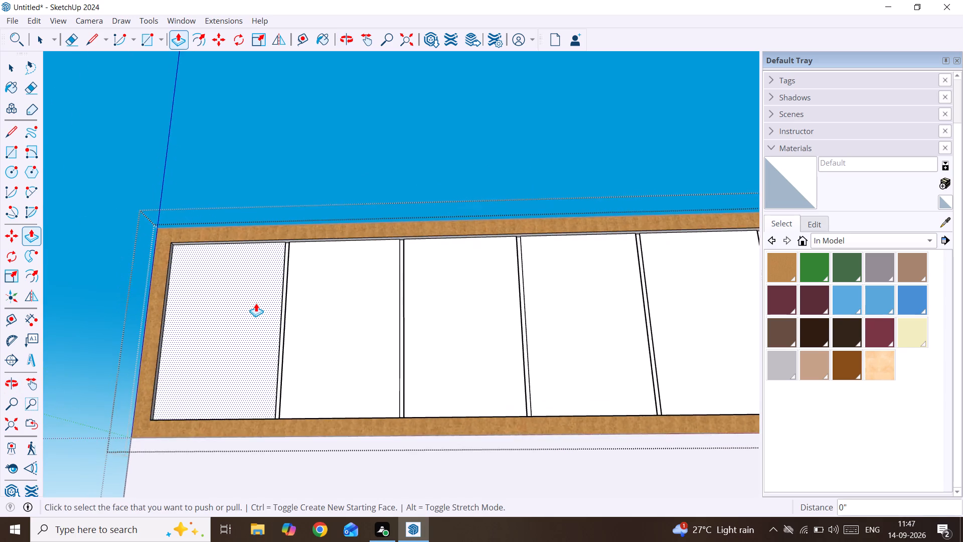
scroll(256, 303, up, 4)
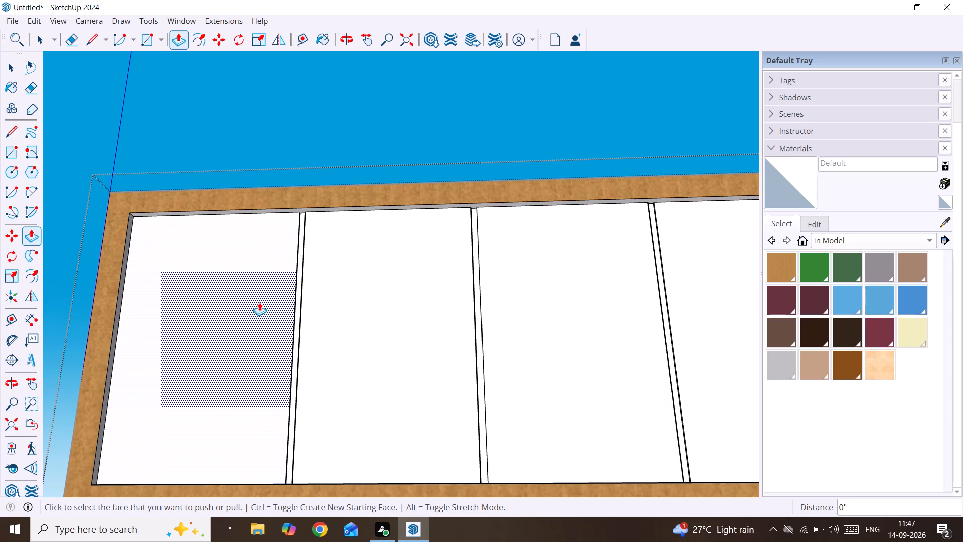
scroll(848, 336, down, 2)
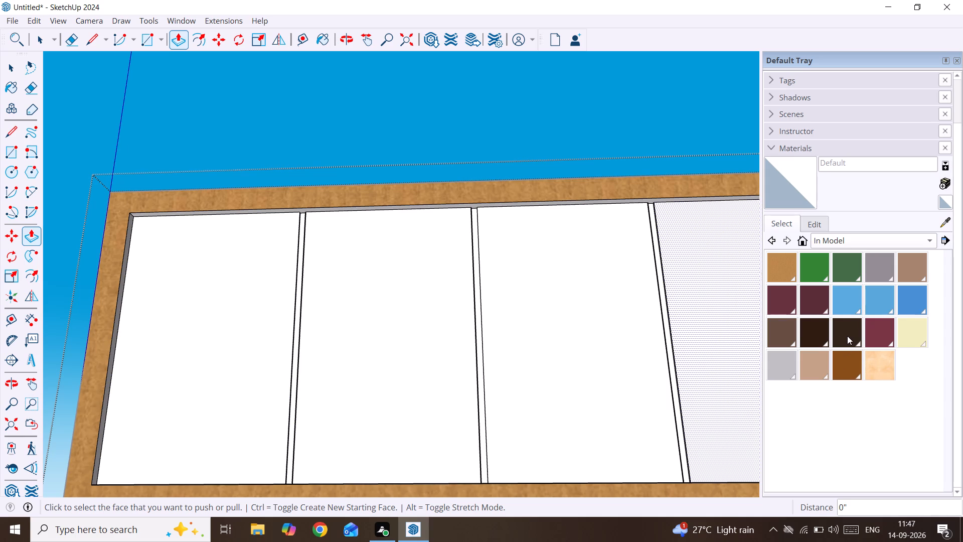
click(931, 239)
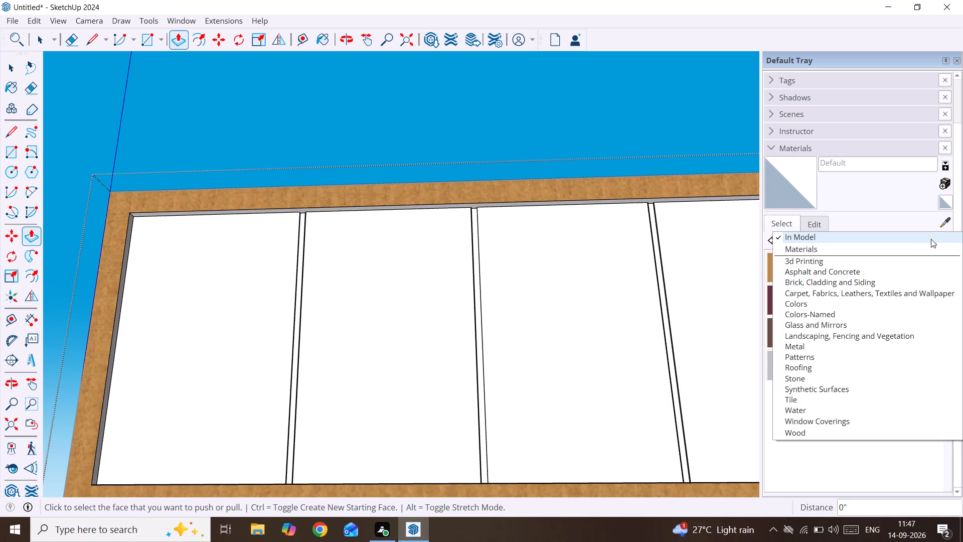
scroll(795, 374, down, 4)
click(834, 300)
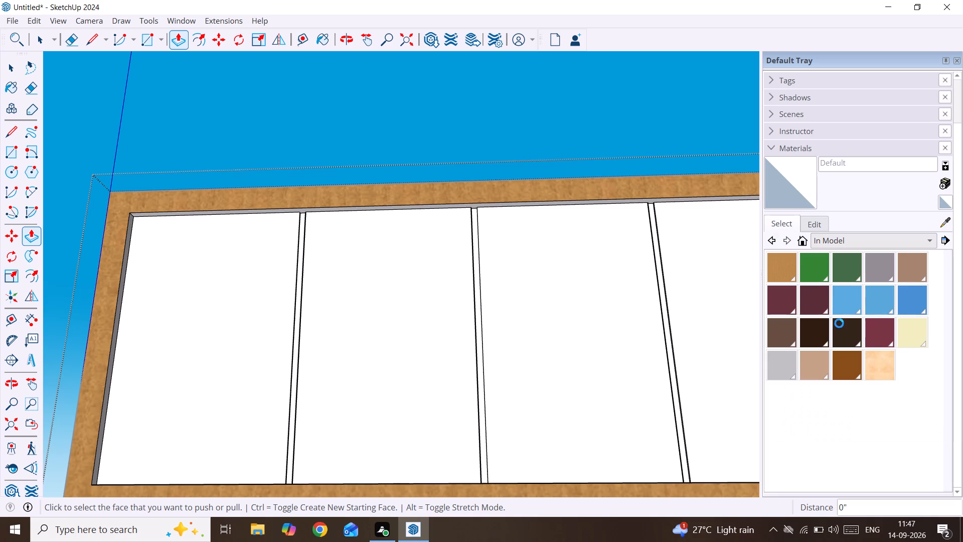
scroll(840, 326, down, 3)
scroll(830, 392, down, 7)
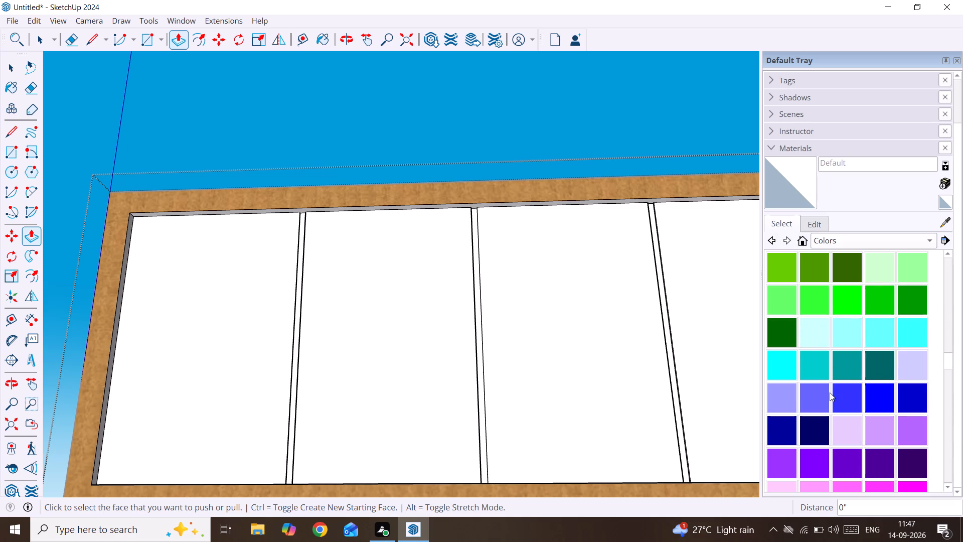
scroll(830, 392, down, 6)
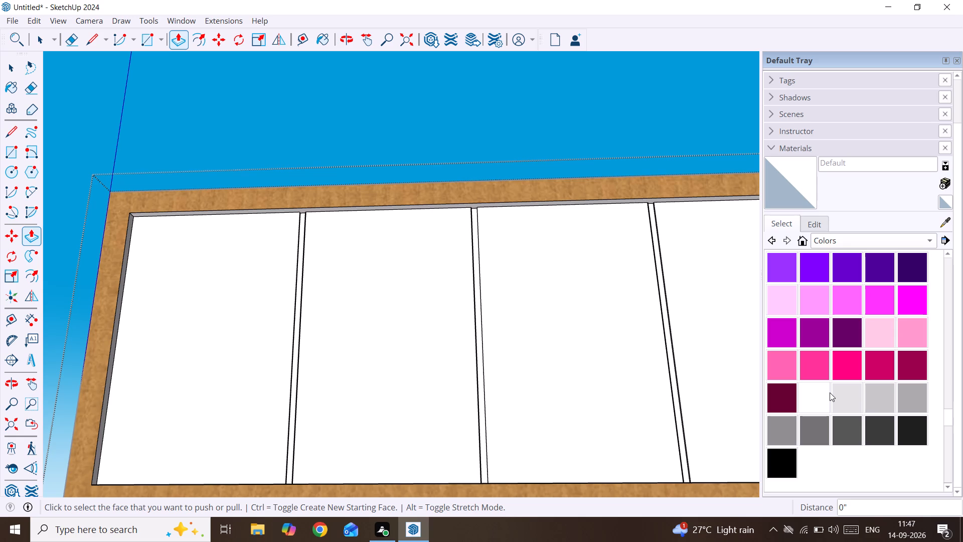
scroll(830, 395, down, 3)
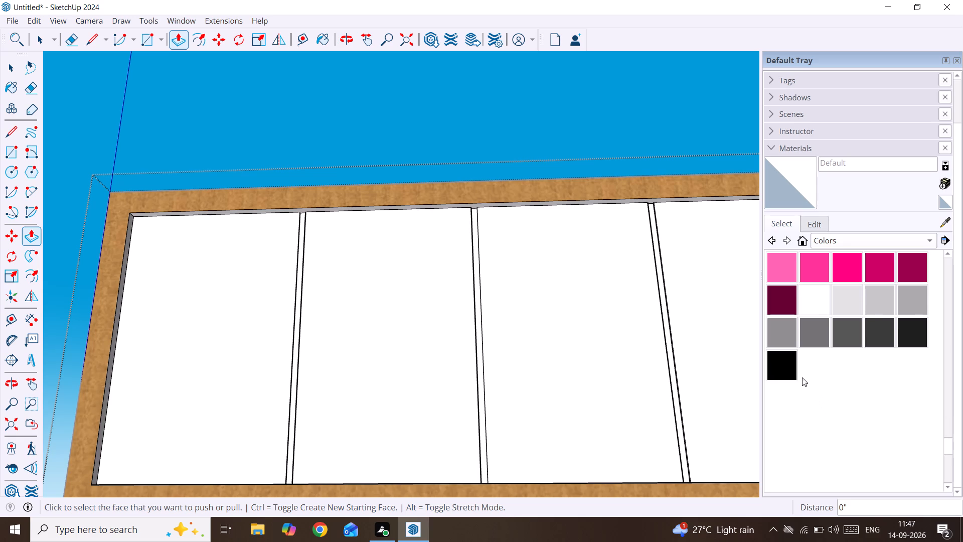
click(785, 367)
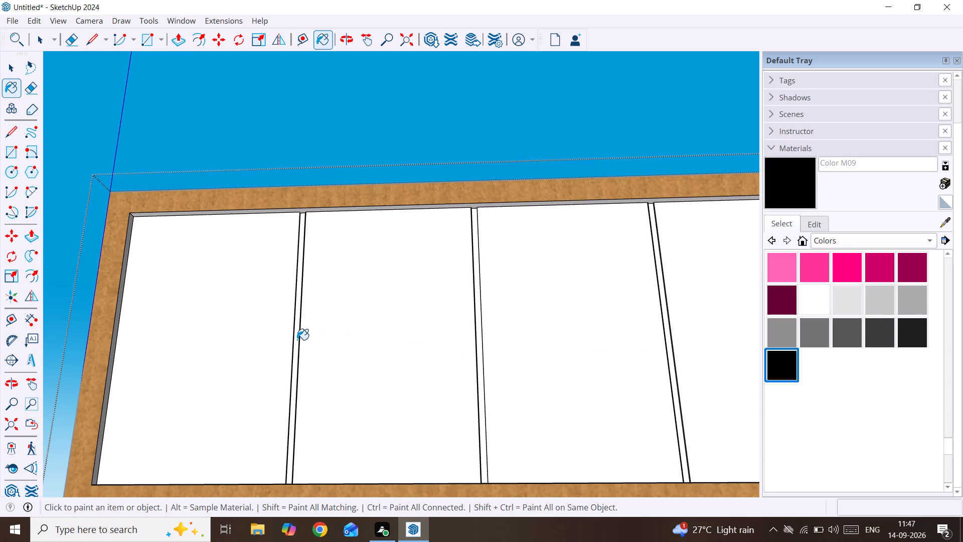
click(296, 338)
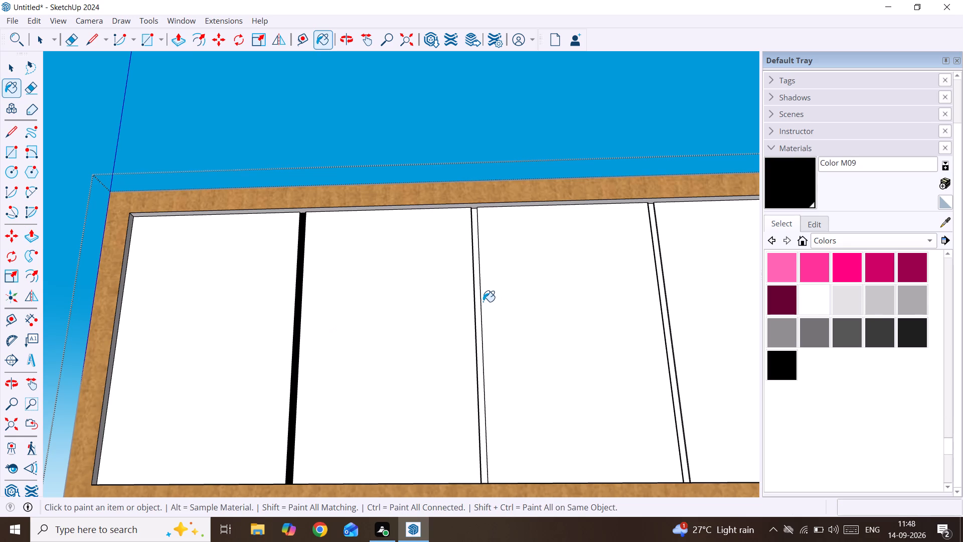
click(477, 306)
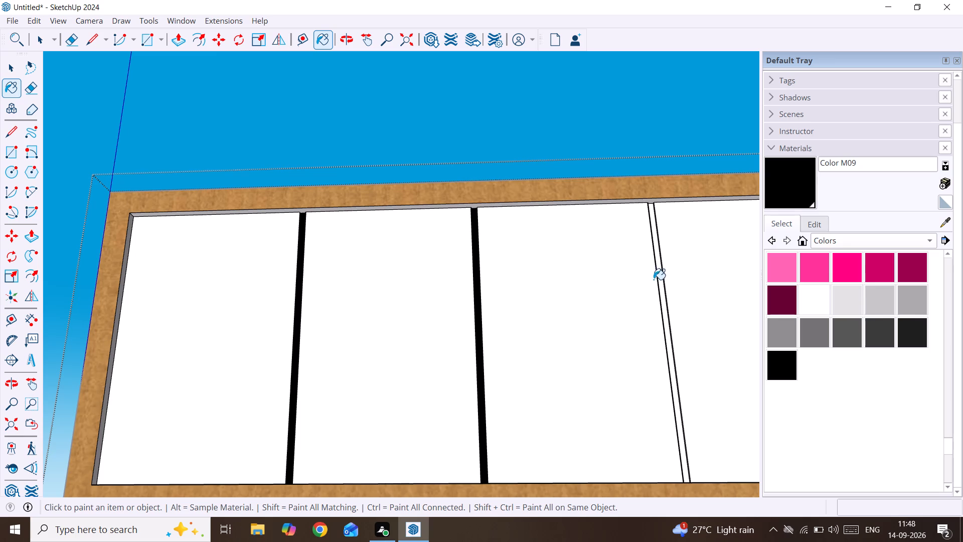
click(661, 280)
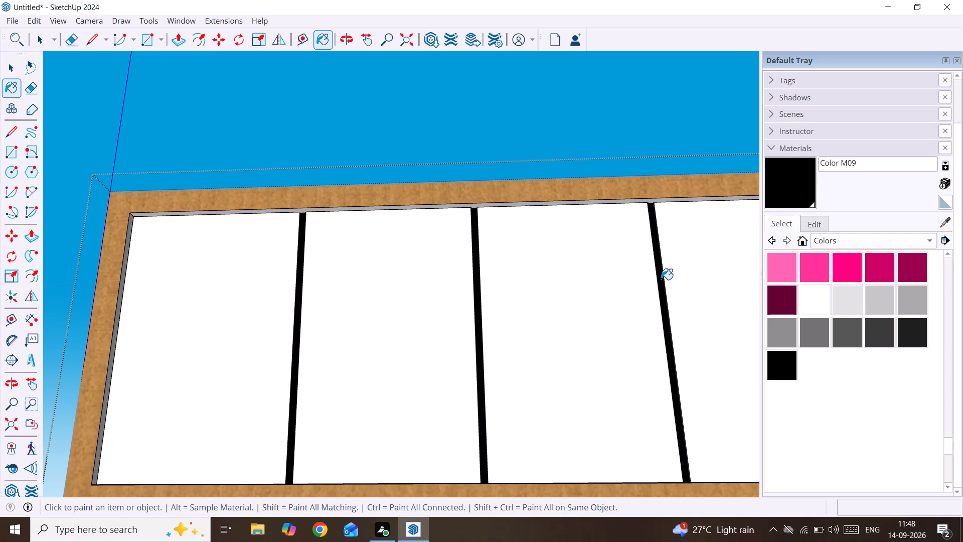
Paint the remaining four divider faces toward the strip's right end with the same black Color M09.
shift+middle_drag(660, 280, 248, 263)
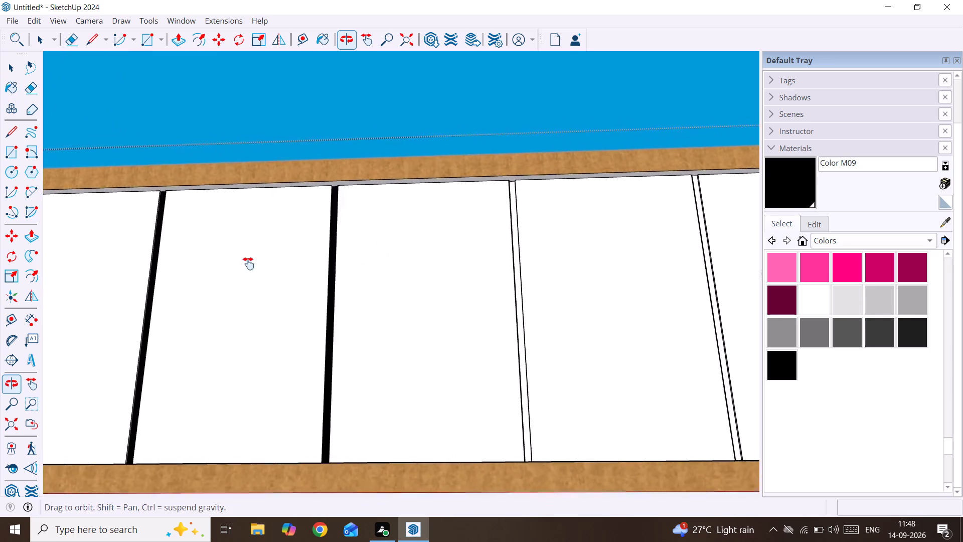
shift+middle_drag(248, 263, 23, 259)
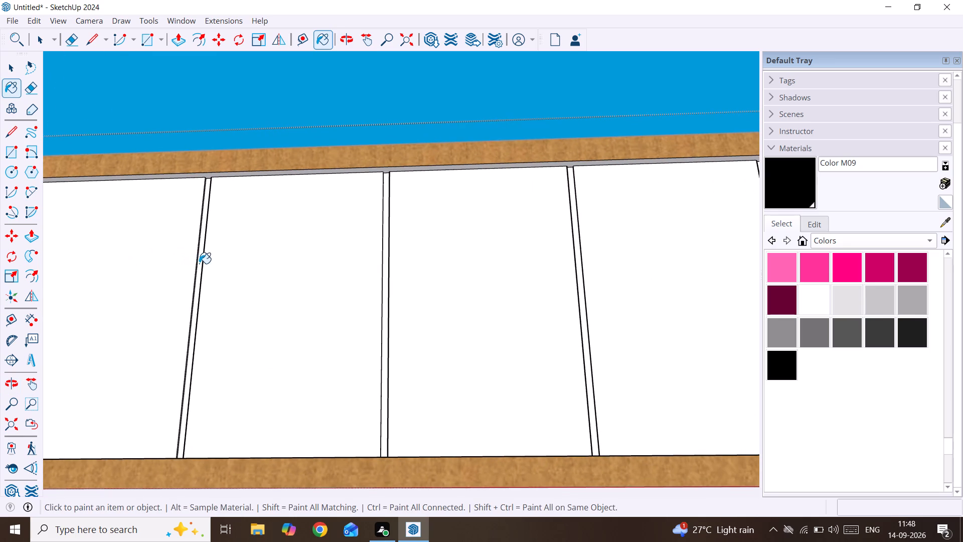
click(199, 263)
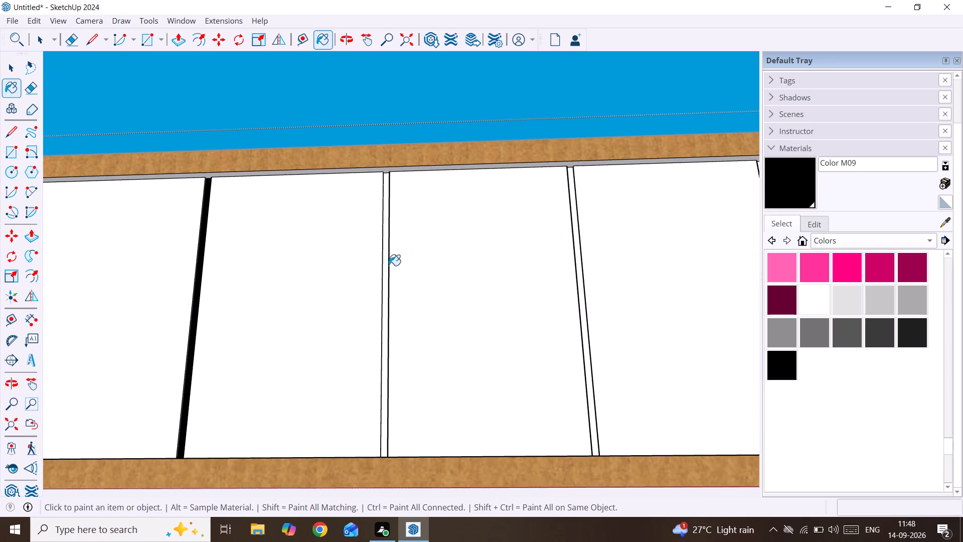
click(387, 266)
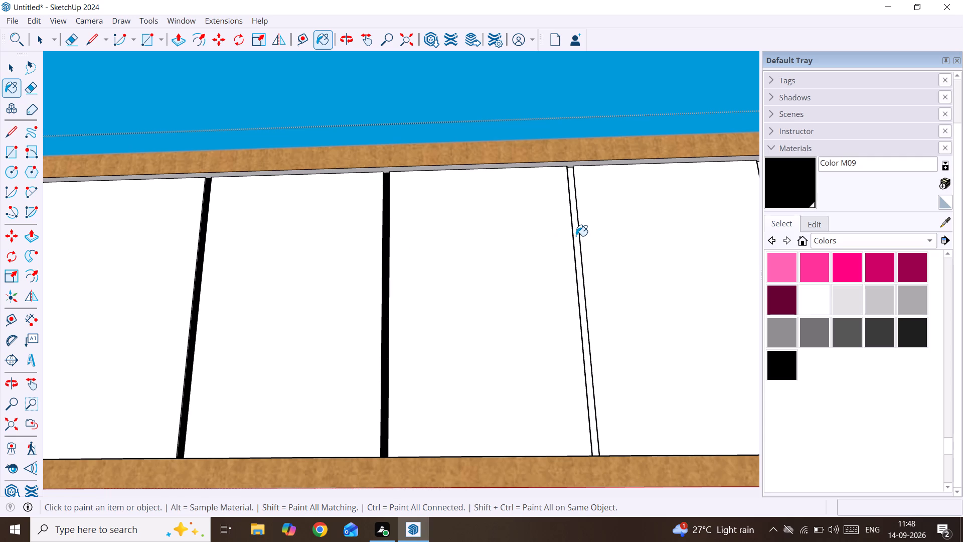
click(576, 236)
shift+middle_drag(573, 236, 359, 219)
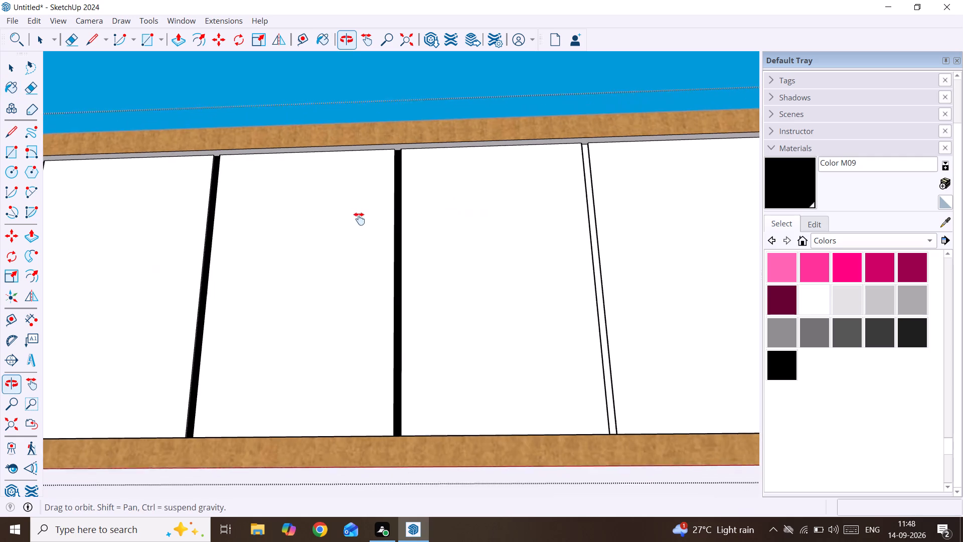
shift+middle_drag(359, 219, 272, 230)
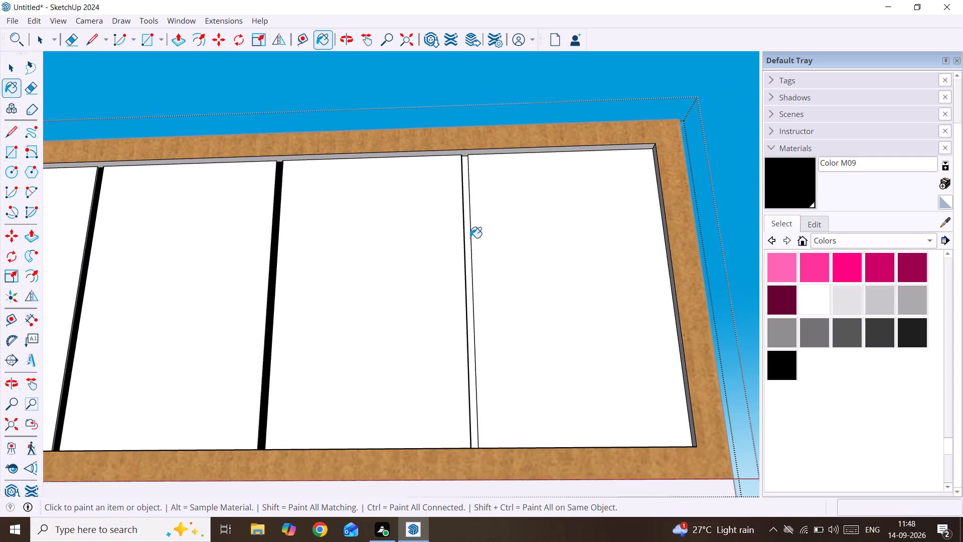
click(470, 238)
scroll(470, 238, down, 10)
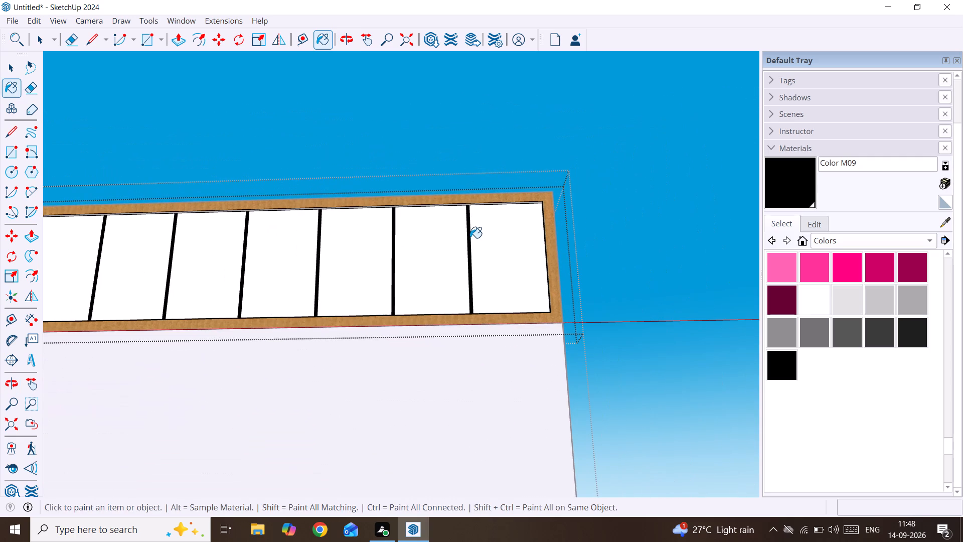
Draw a full-height rectangle about 1' 10 1/4" by 3/8" along the left edge of the strip's first section.
key(space)
shift+middle_drag(254, 261, 320, 265)
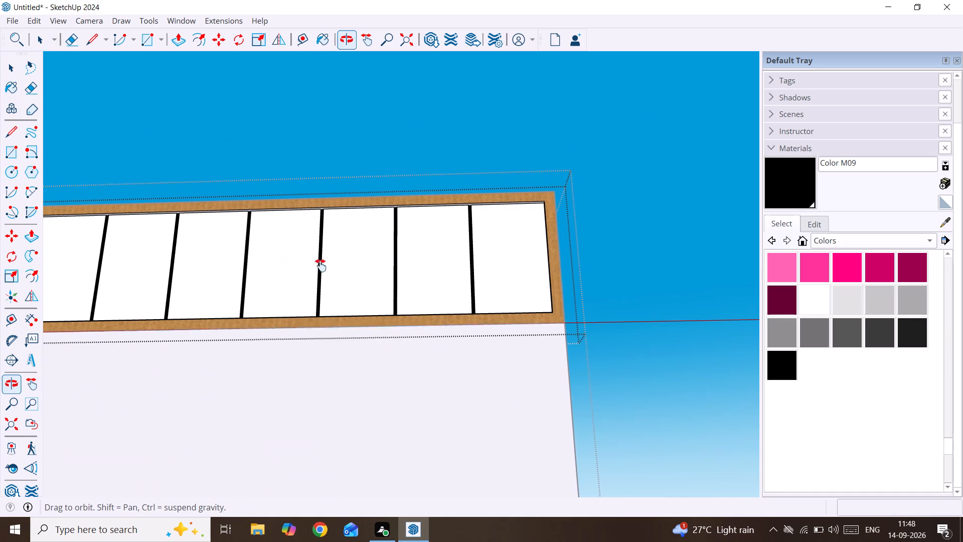
shift+middle_drag(320, 265, 592, 340)
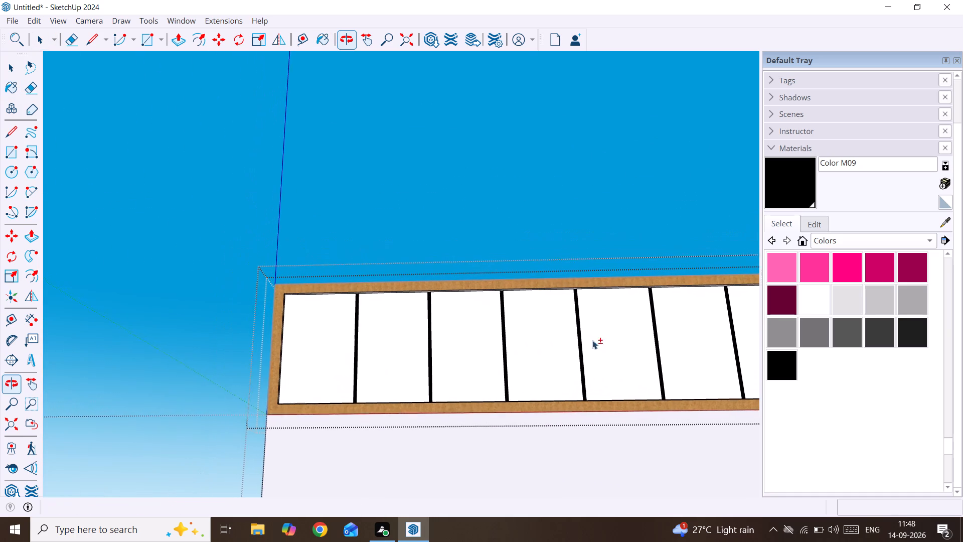
scroll(331, 321, up, 7)
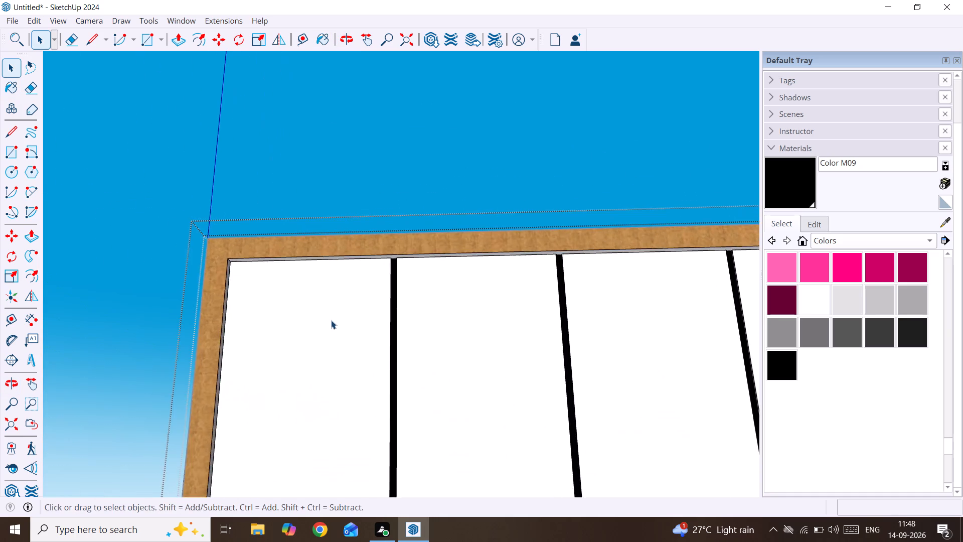
scroll(331, 320, up, 3)
middle_drag(331, 319, 337, 255)
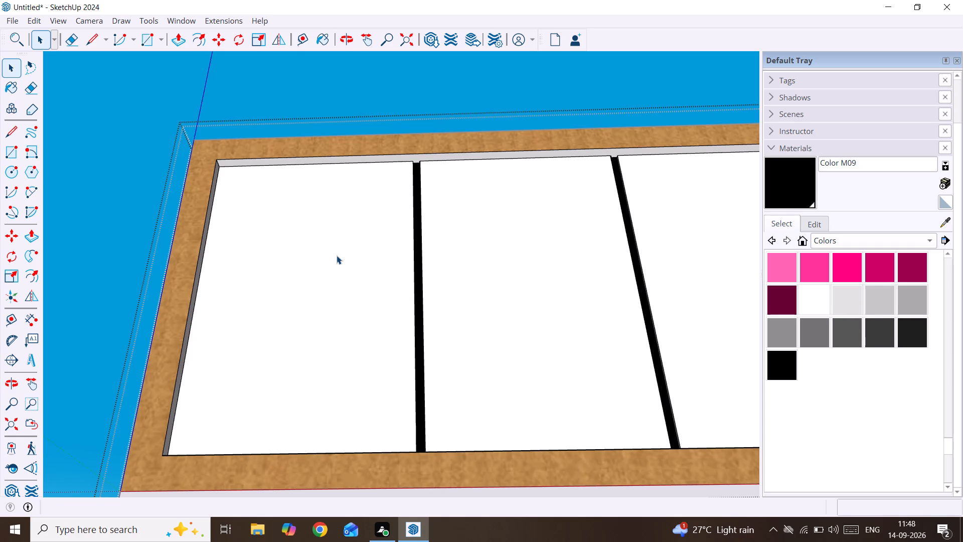
scroll(340, 239, up, 2)
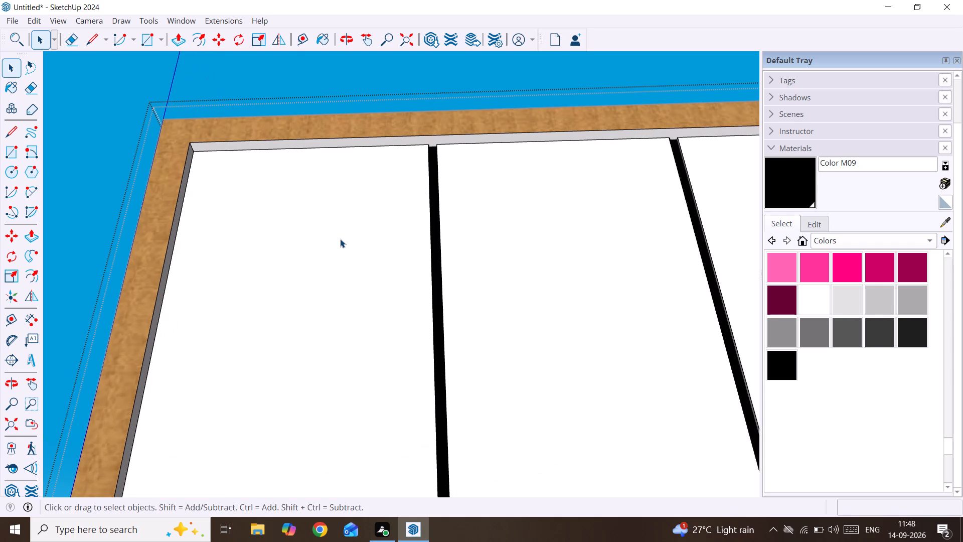
key(r)
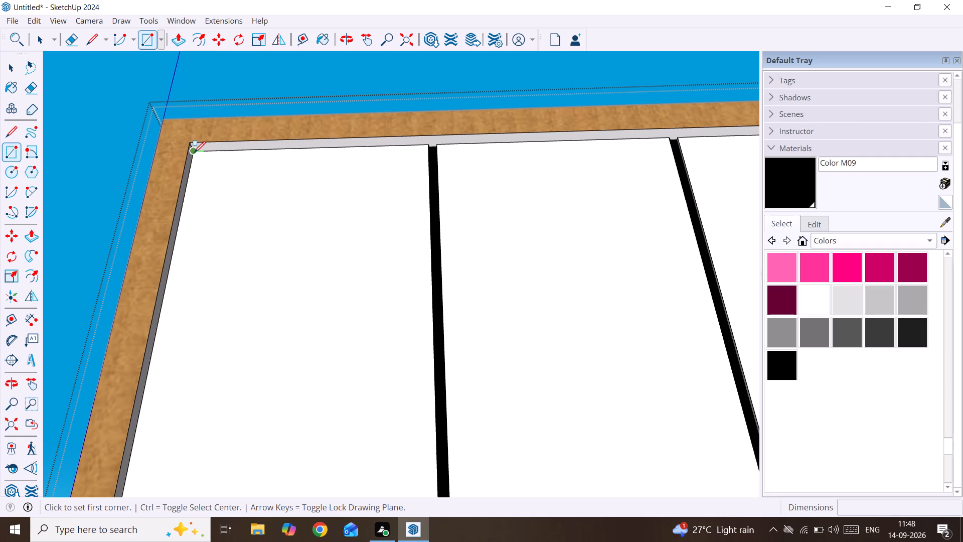
click(194, 153)
scroll(216, 298, down, 6)
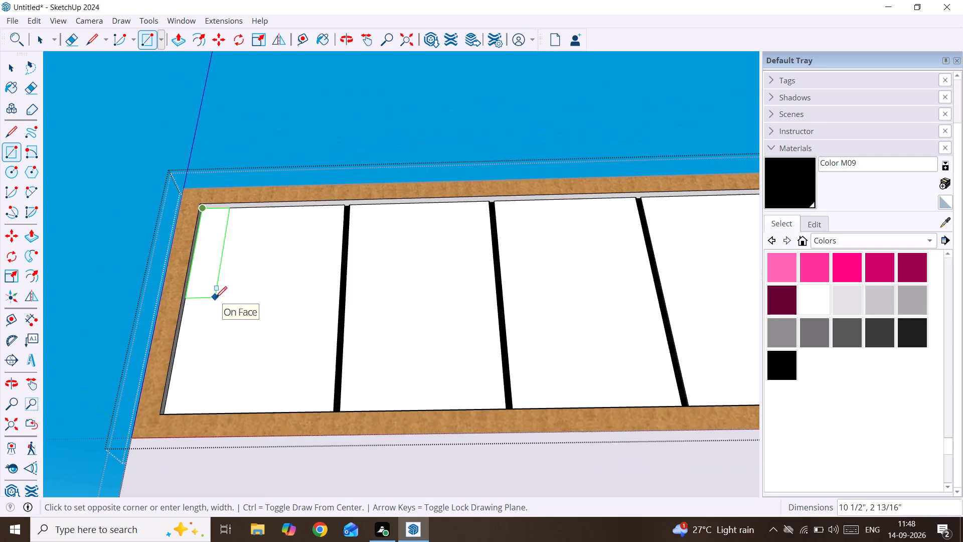
middle_drag(216, 298, 226, 351)
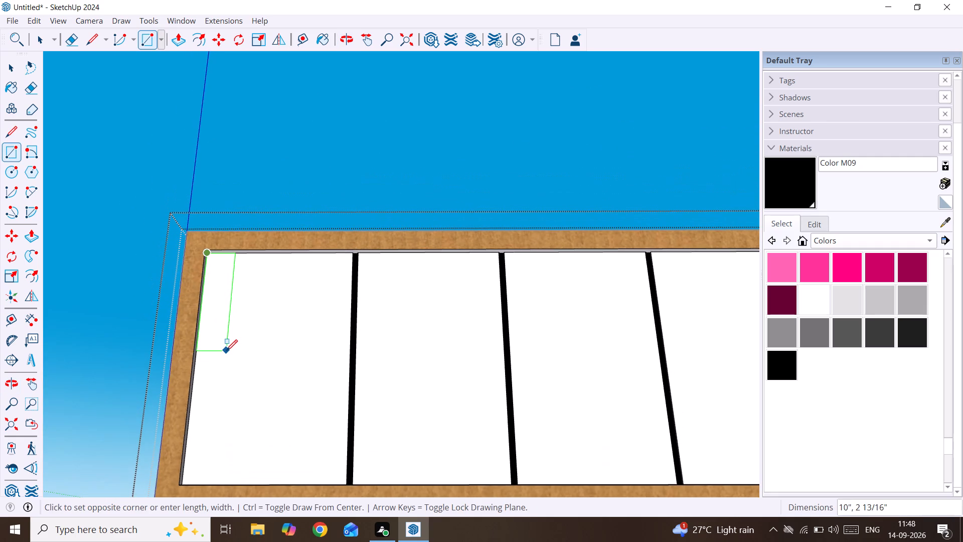
shift+middle_drag(226, 351, 229, 369)
middle_drag(229, 369, 241, 353)
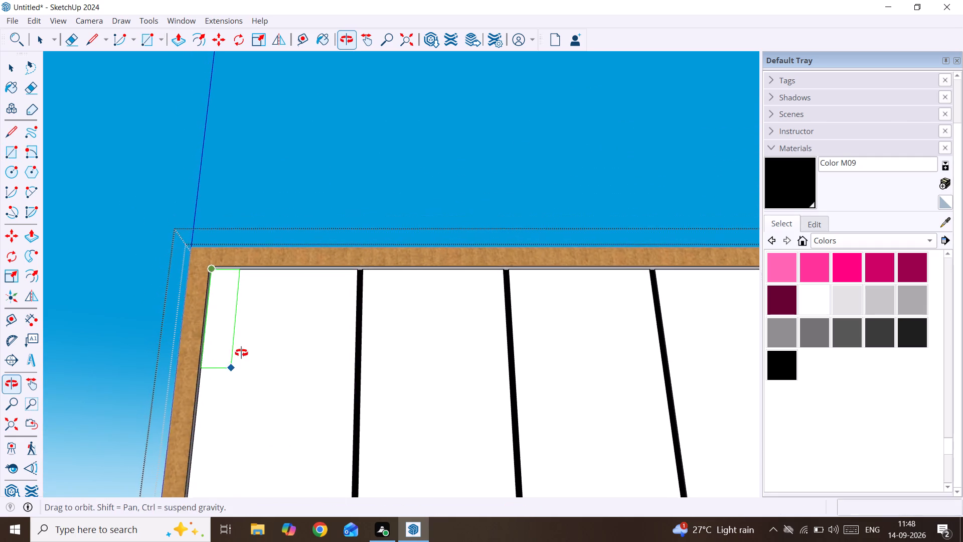
middle_drag(241, 353, 238, 333)
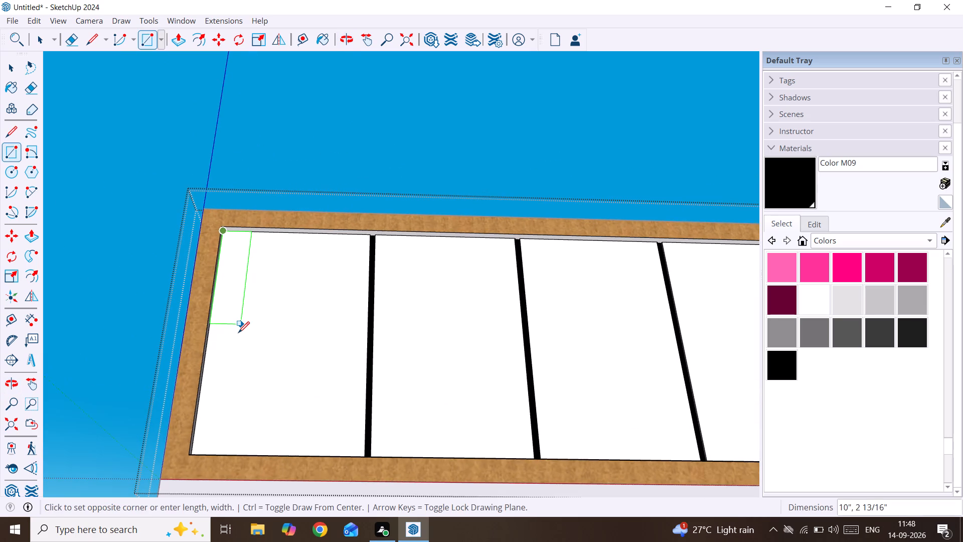
shift+middle_drag(238, 333, 330, 117)
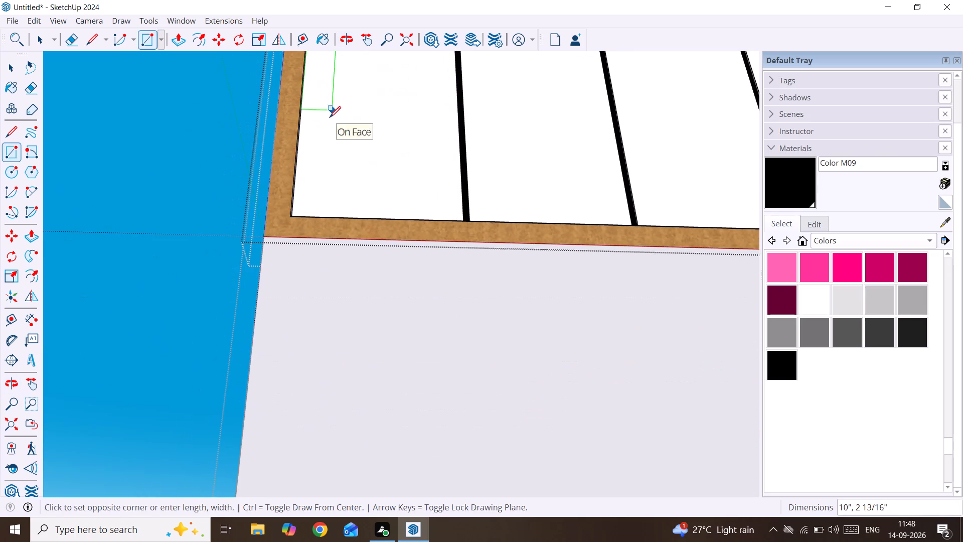
middle_drag(330, 117, 276, 284)
middle_drag(276, 284, 398, 86)
middle_drag(397, 108, 345, 249)
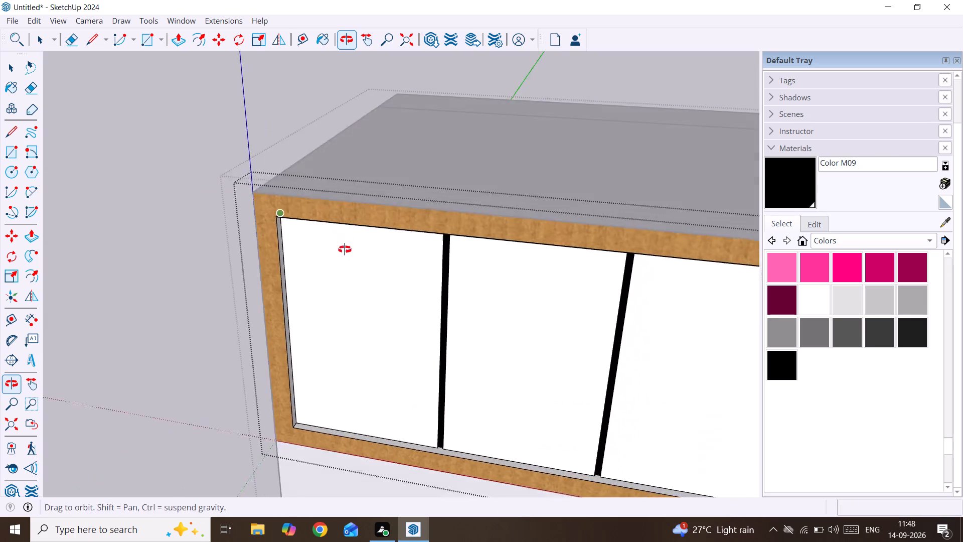
middle_drag(345, 249, 343, 256)
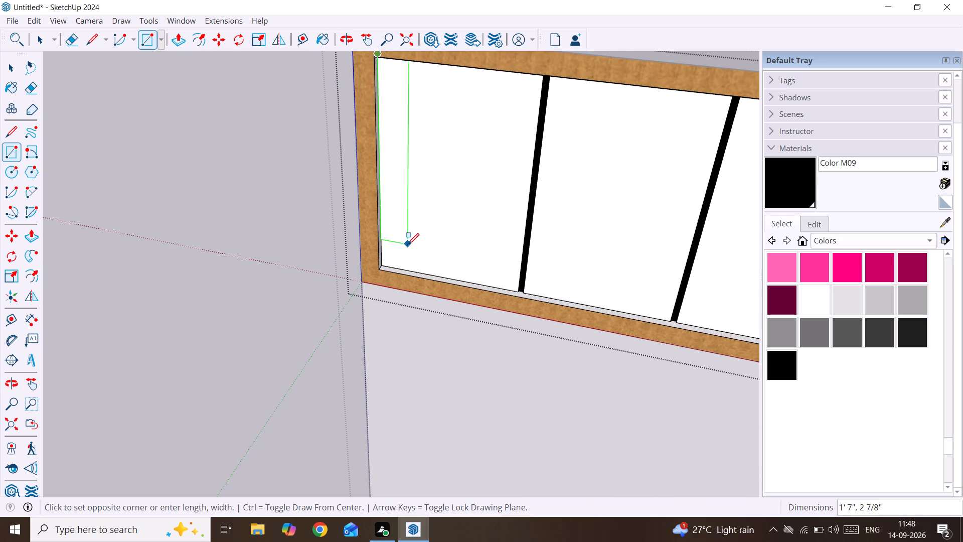
scroll(408, 244, up, 5)
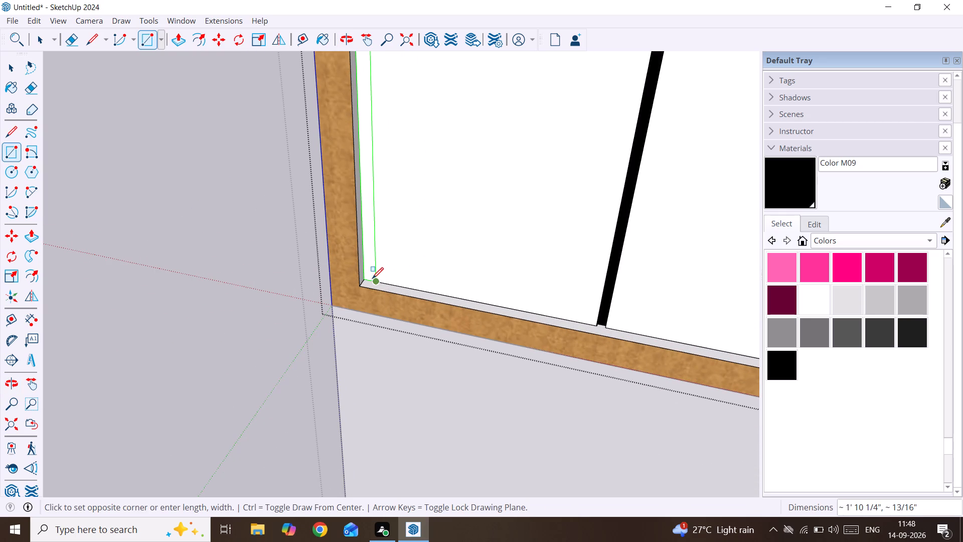
scroll(372, 279, up, 11)
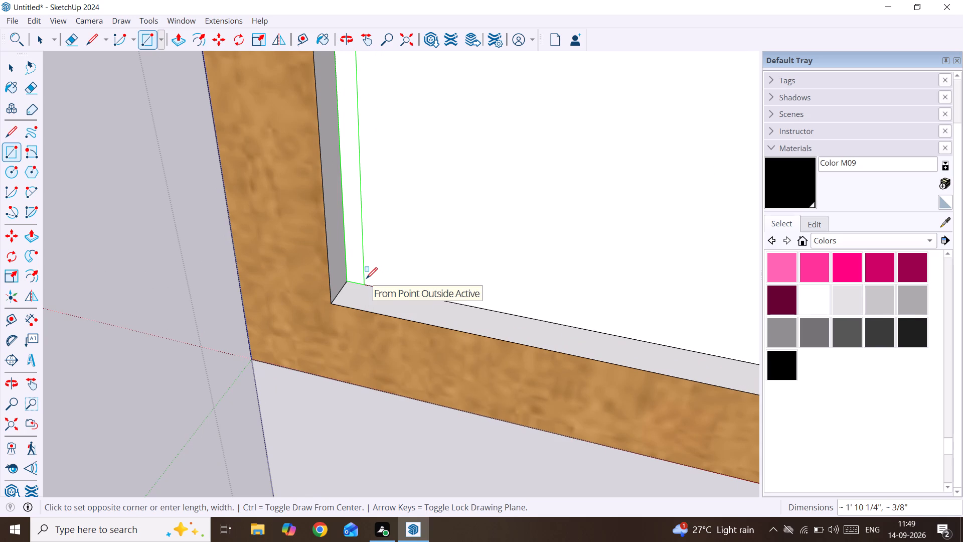
click(366, 279)
Make the narrow rectangle's face and edges at the first section's left edge into a group.
key(space)
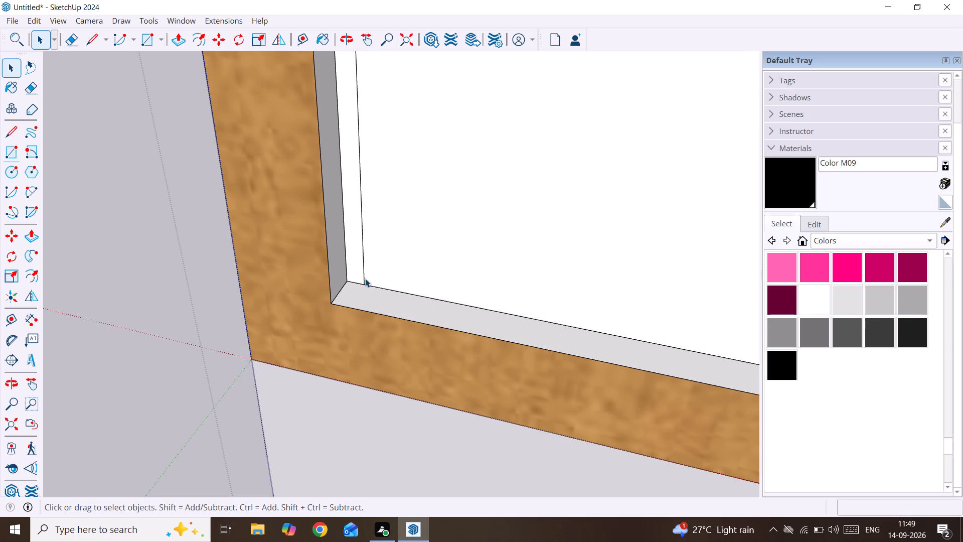
click(363, 279)
double_click(360, 276)
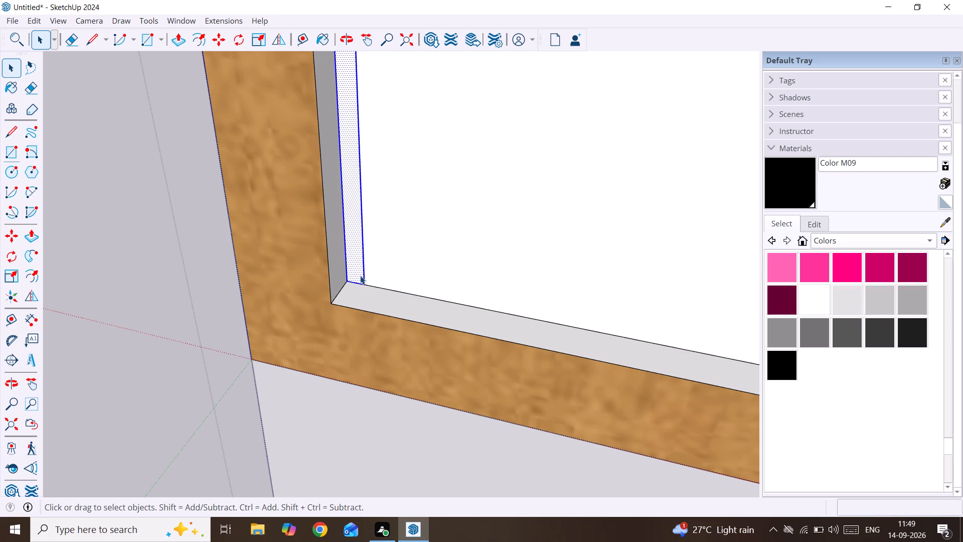
right_click(360, 276)
click(411, 391)
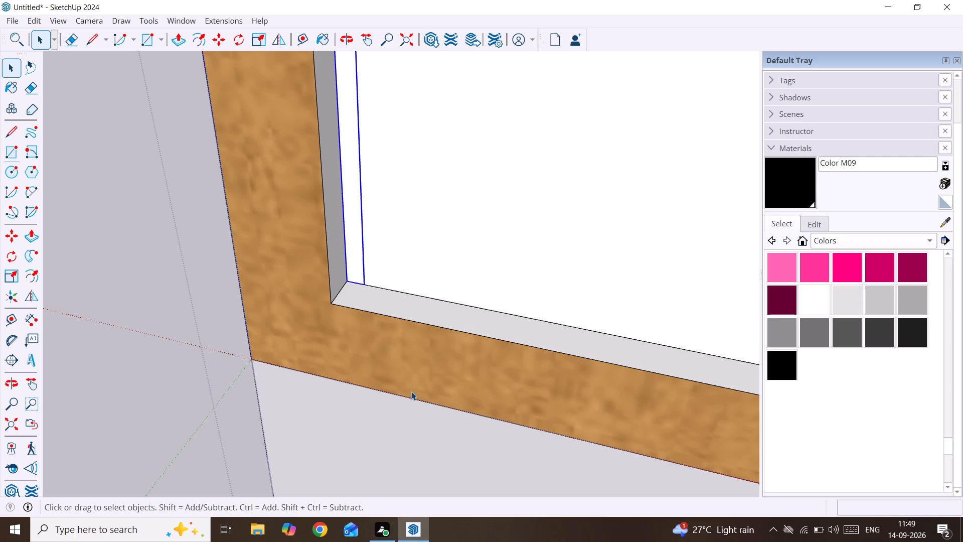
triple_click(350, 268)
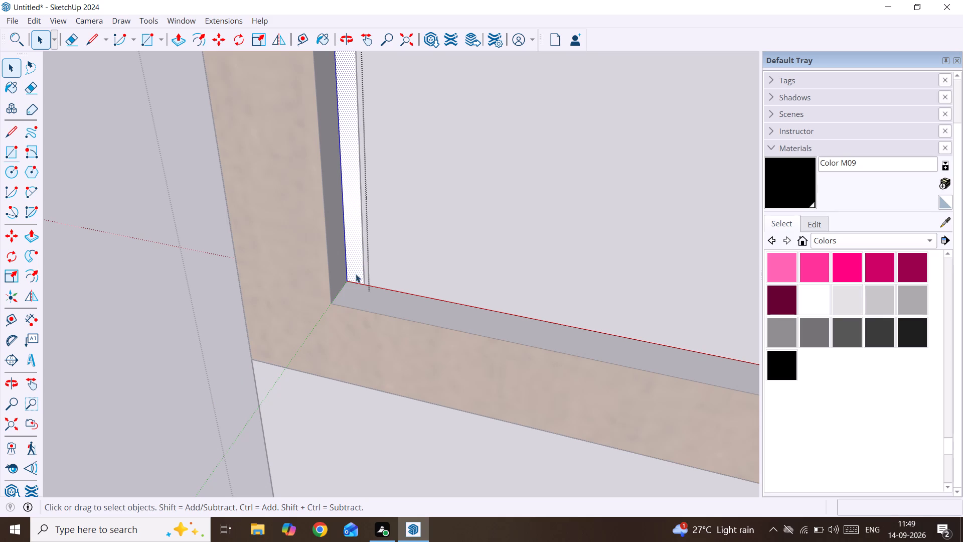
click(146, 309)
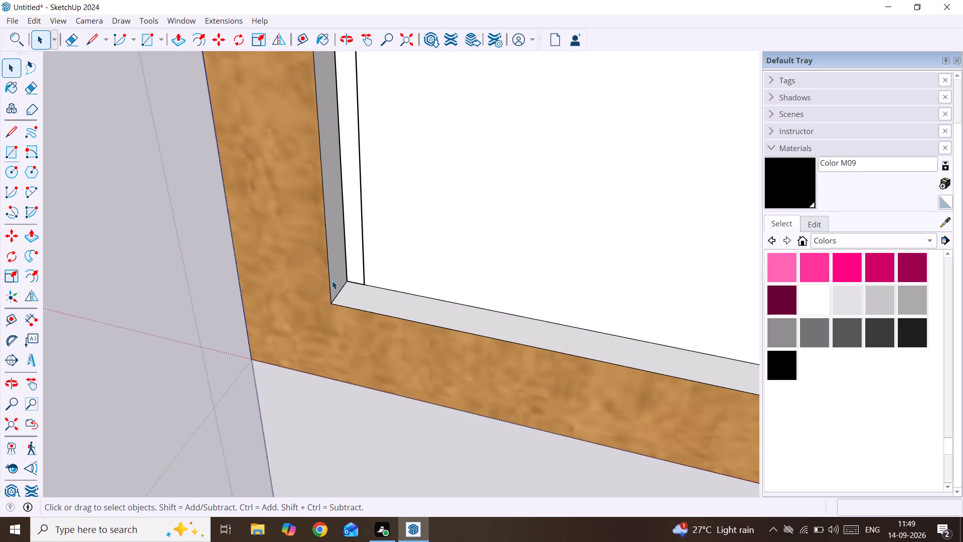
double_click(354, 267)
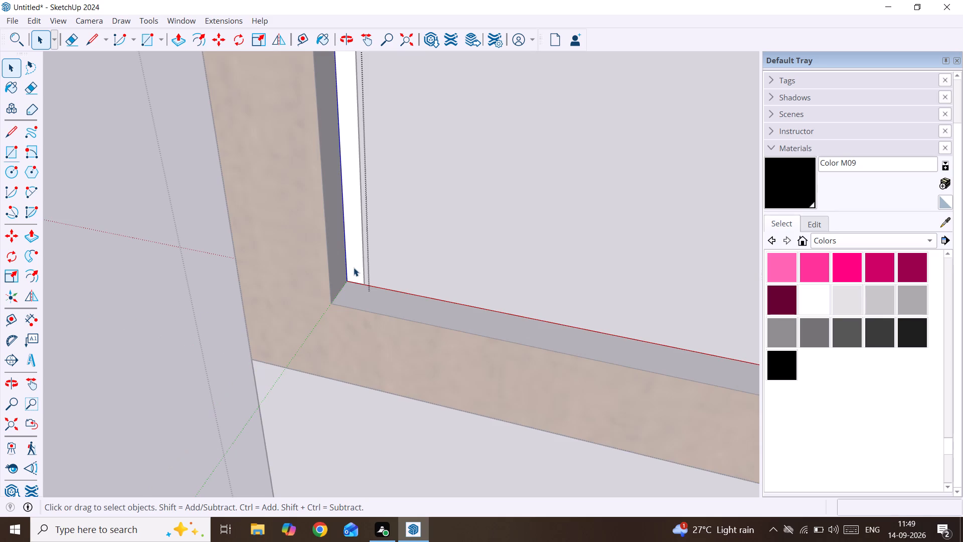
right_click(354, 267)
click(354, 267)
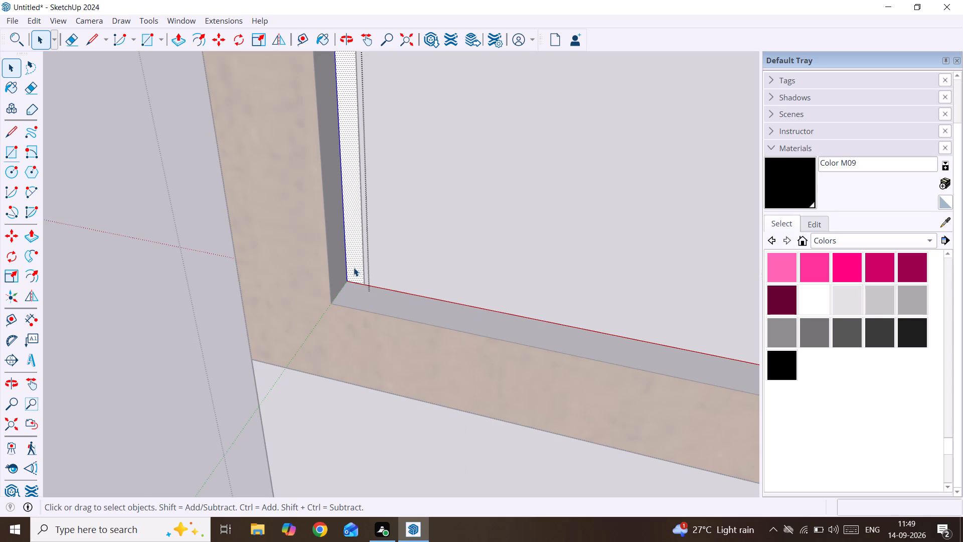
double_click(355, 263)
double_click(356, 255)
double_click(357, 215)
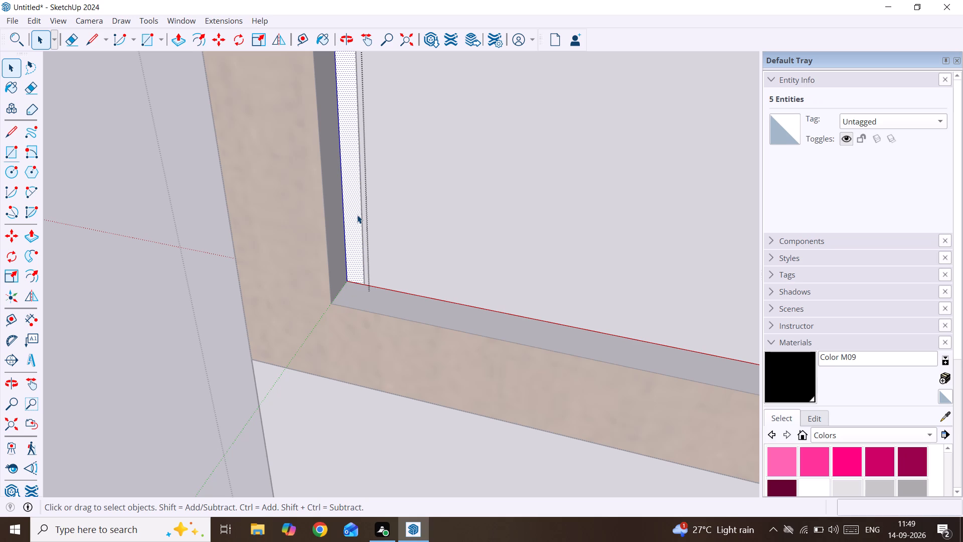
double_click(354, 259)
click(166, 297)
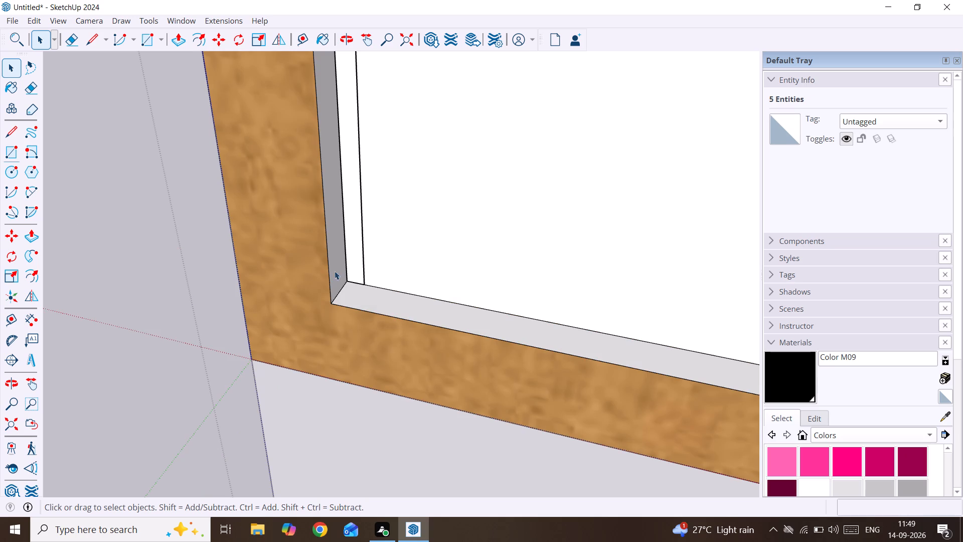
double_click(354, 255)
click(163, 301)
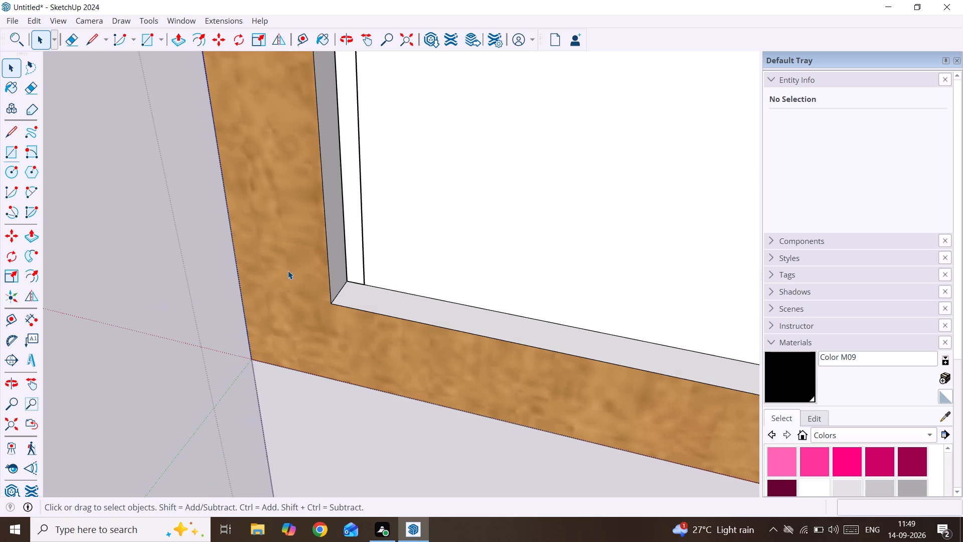
Convert the narrow rectangle group into a component, replacing the selection and keeping the default definition settings.
click(357, 247)
right_click(357, 247)
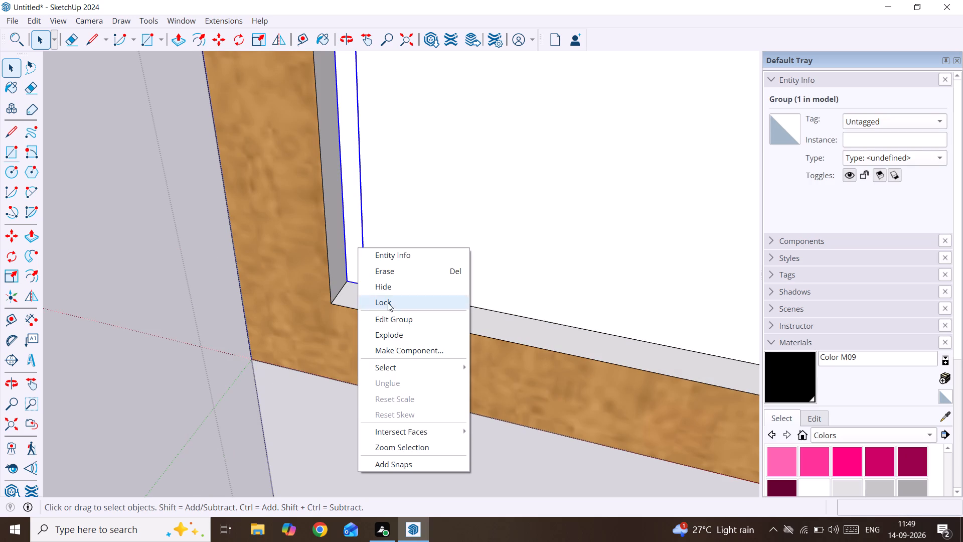
click(389, 348)
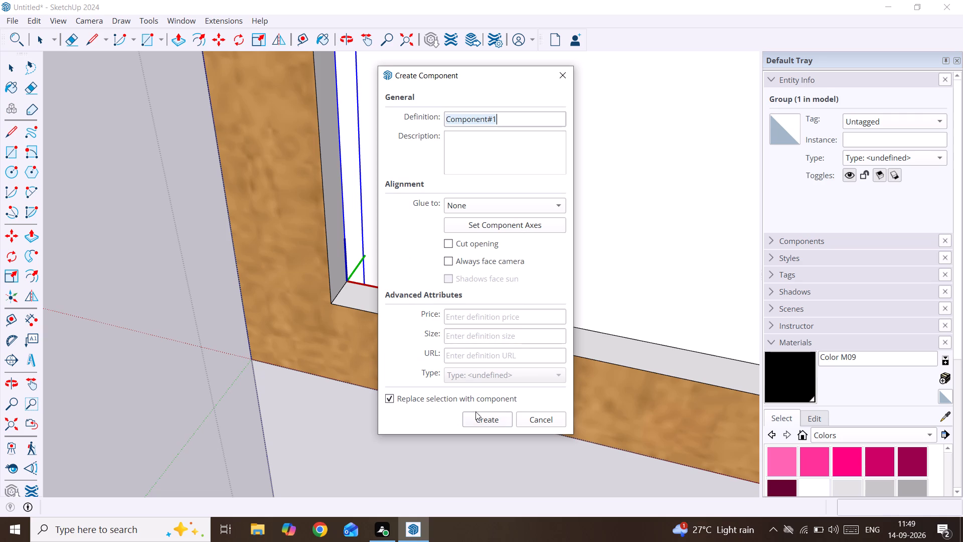
click(478, 417)
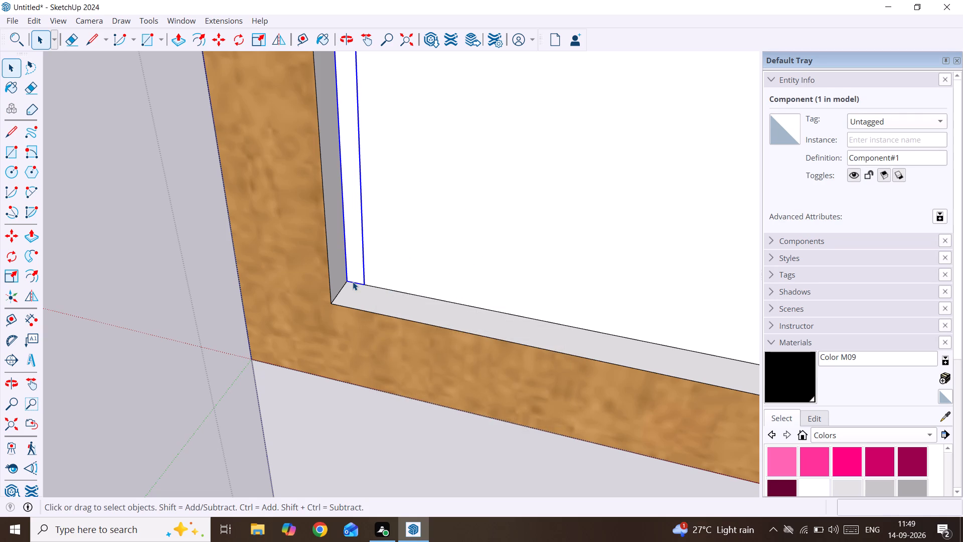
Copy the narrow component about 1' 2 1/8" across the first section so it ends against the first black divider.
key(m)
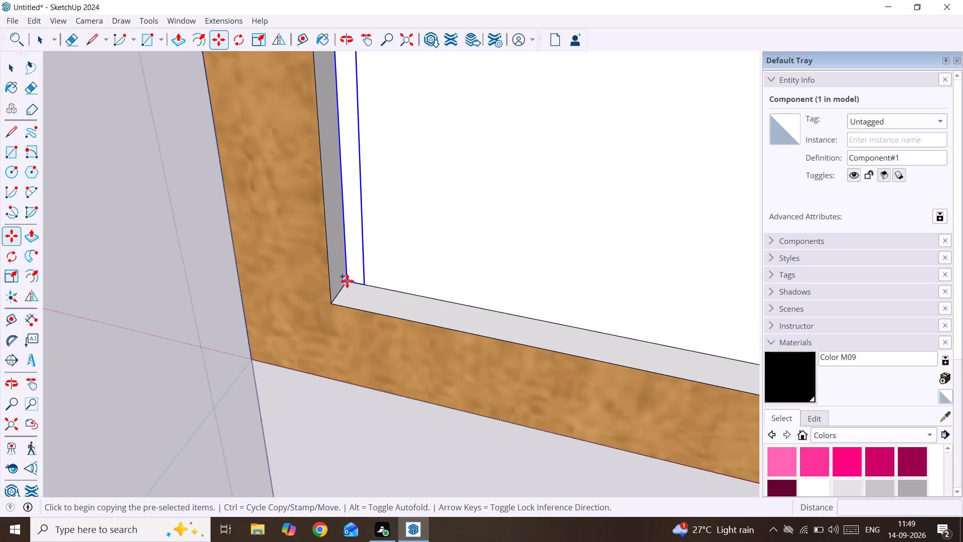
click(366, 285)
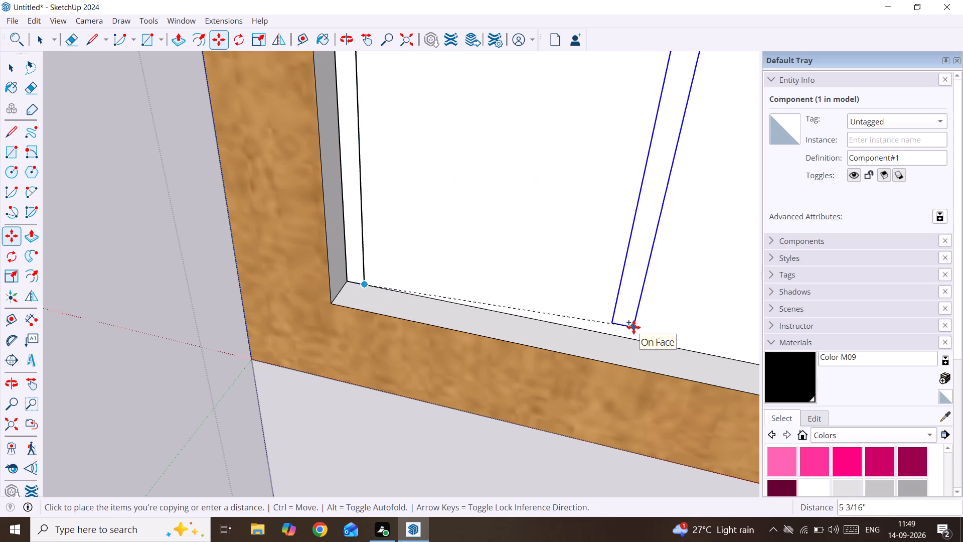
scroll(633, 327, down, 2)
shift+middle_drag(629, 326, 256, 242)
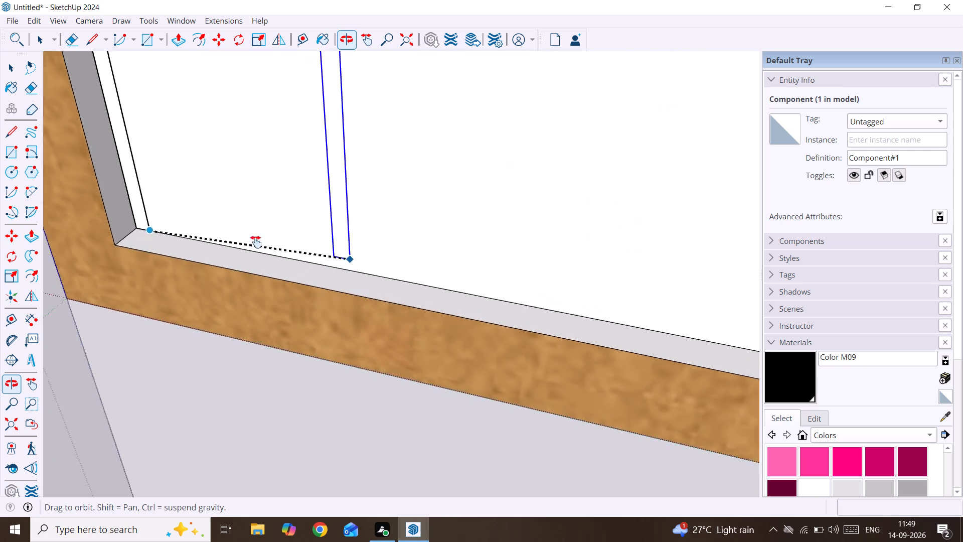
shift+middle_drag(256, 242, 5, 204)
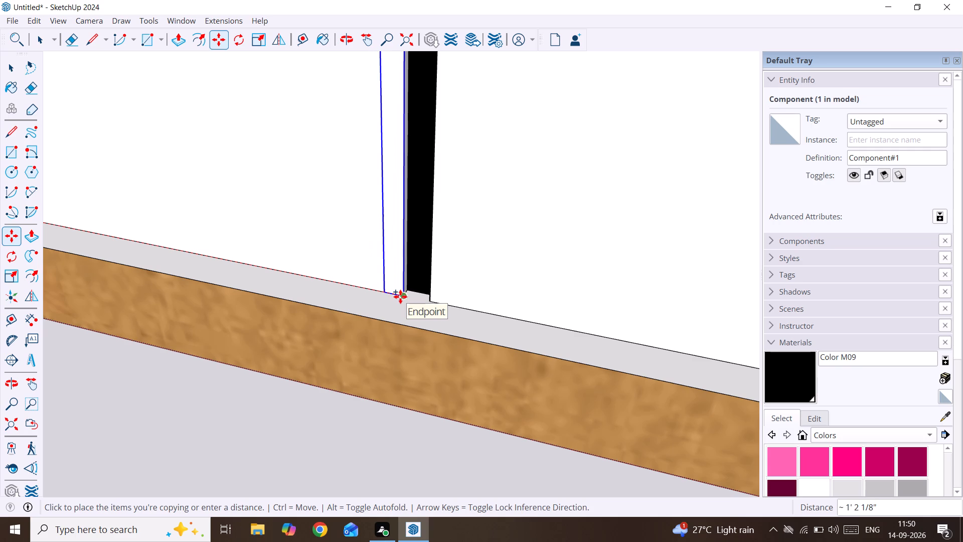
click(400, 297)
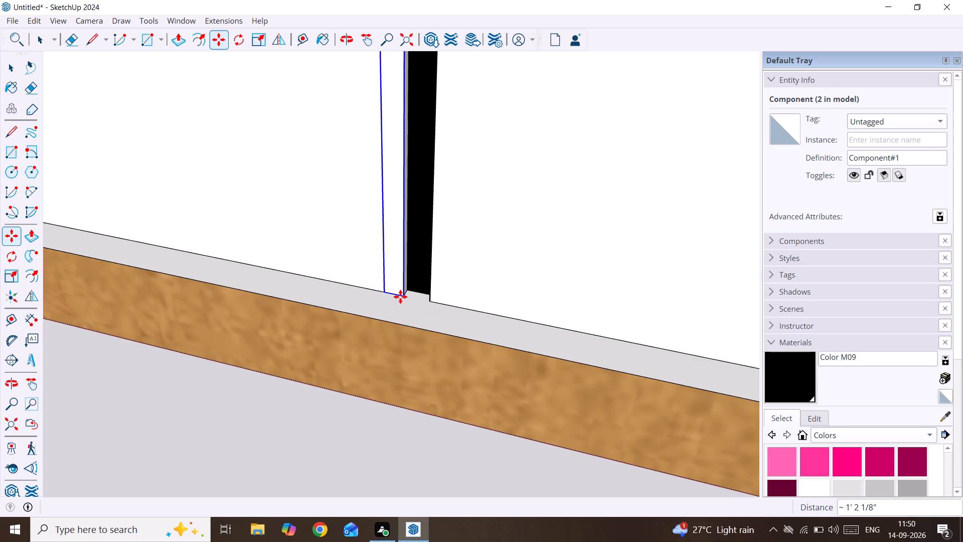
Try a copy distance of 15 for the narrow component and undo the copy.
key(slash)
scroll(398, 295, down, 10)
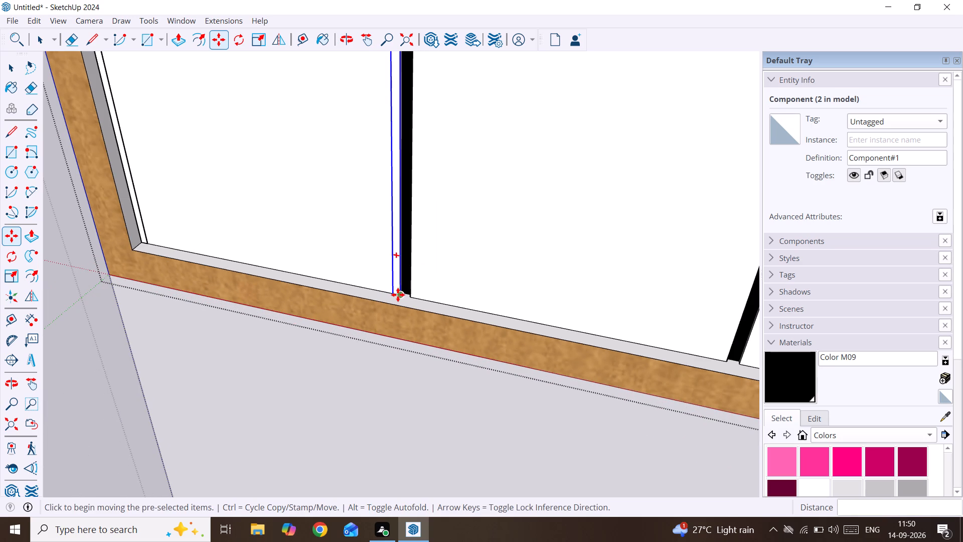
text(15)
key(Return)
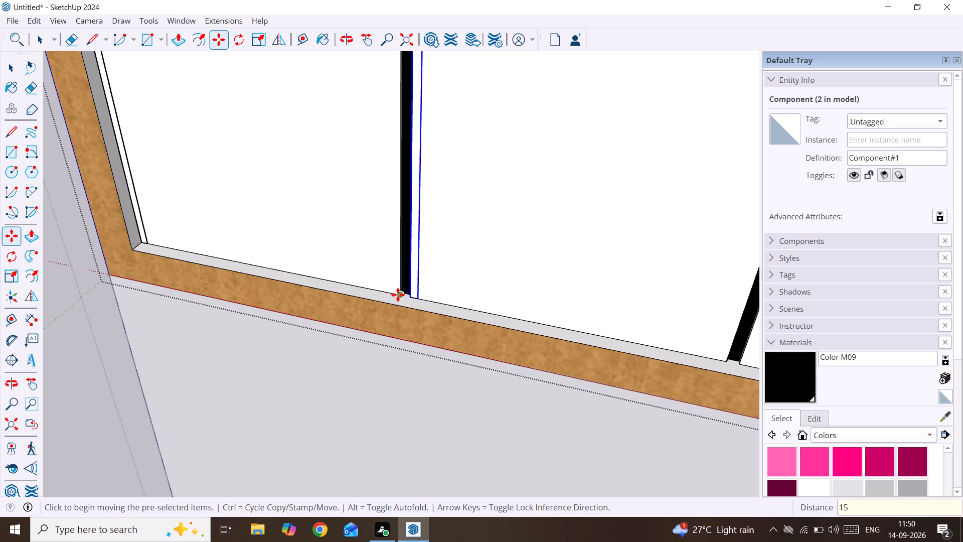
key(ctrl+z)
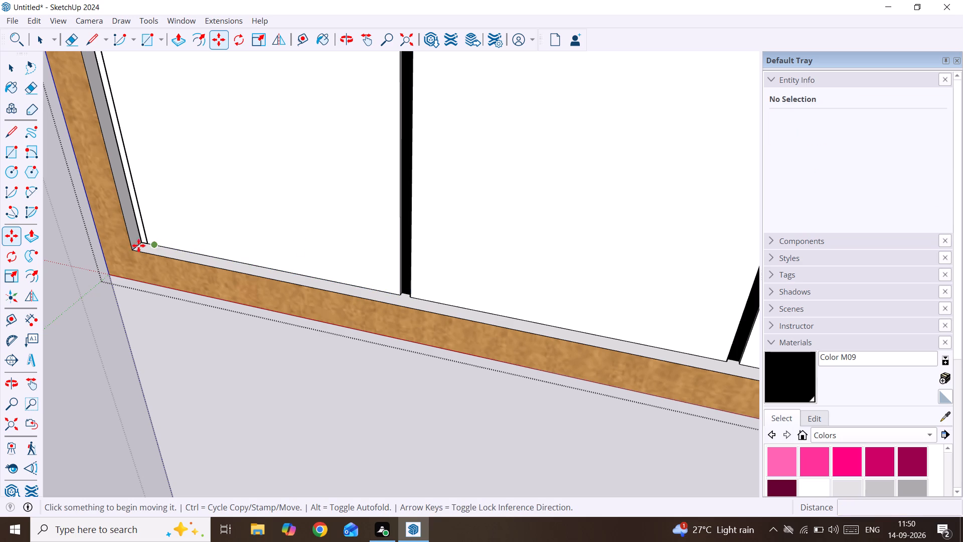
Copy the narrow component about 1' 2 1/16" across the first section to the first black divider, dividing the distance into 15 equal spaces.
scroll(143, 240, up, 3)
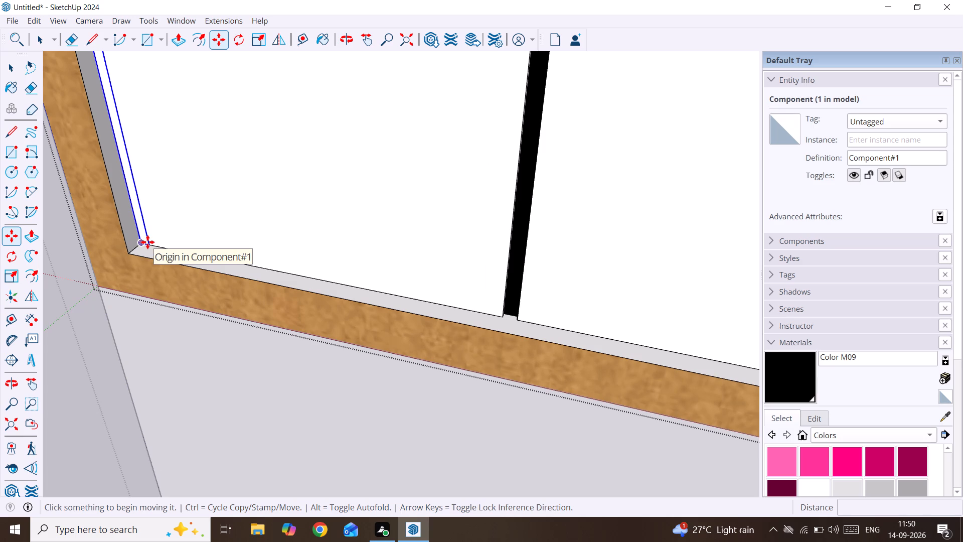
click(147, 242)
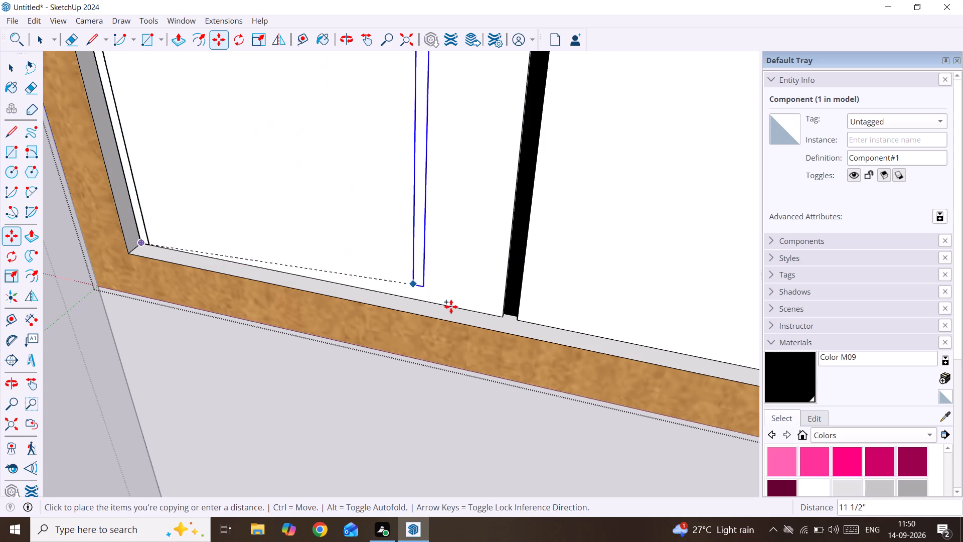
click(492, 310)
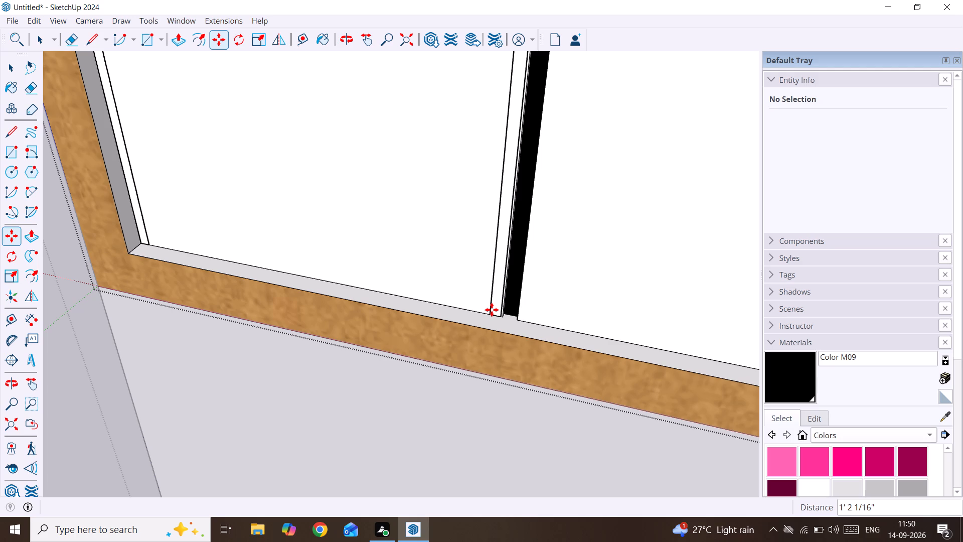
key(slash)
key(1)
key(5)
key(Return)
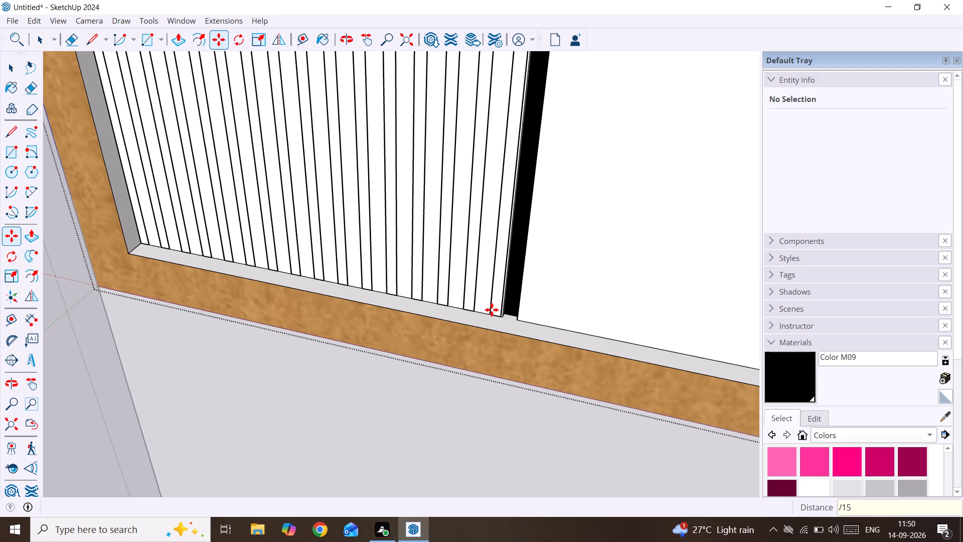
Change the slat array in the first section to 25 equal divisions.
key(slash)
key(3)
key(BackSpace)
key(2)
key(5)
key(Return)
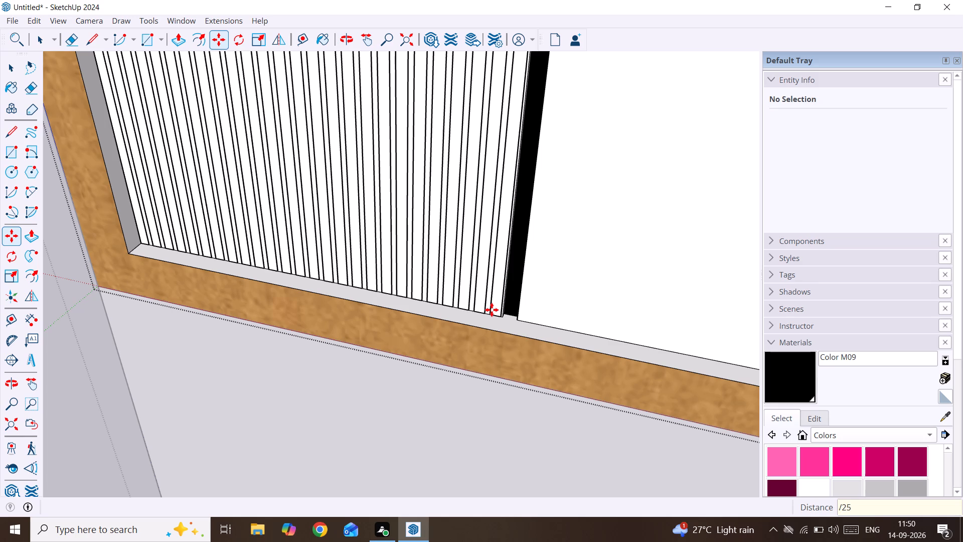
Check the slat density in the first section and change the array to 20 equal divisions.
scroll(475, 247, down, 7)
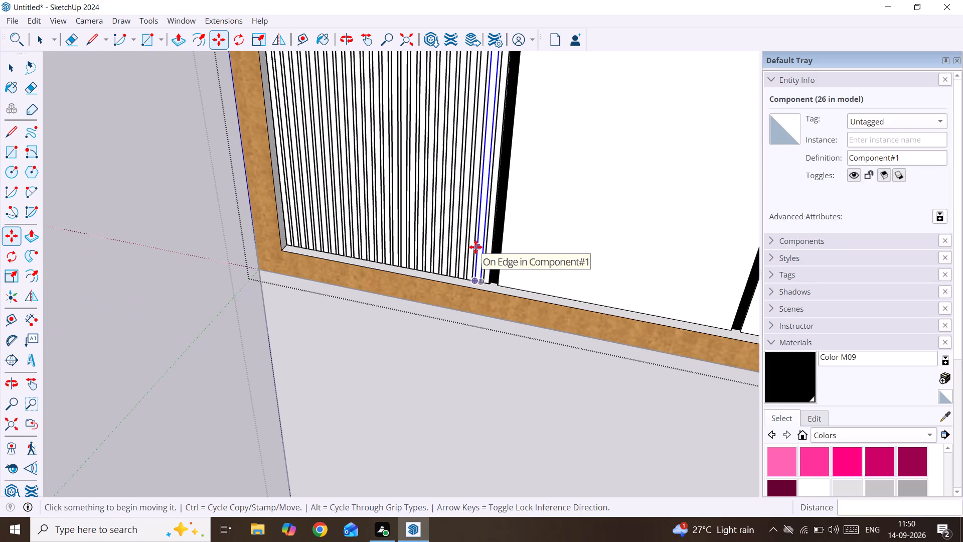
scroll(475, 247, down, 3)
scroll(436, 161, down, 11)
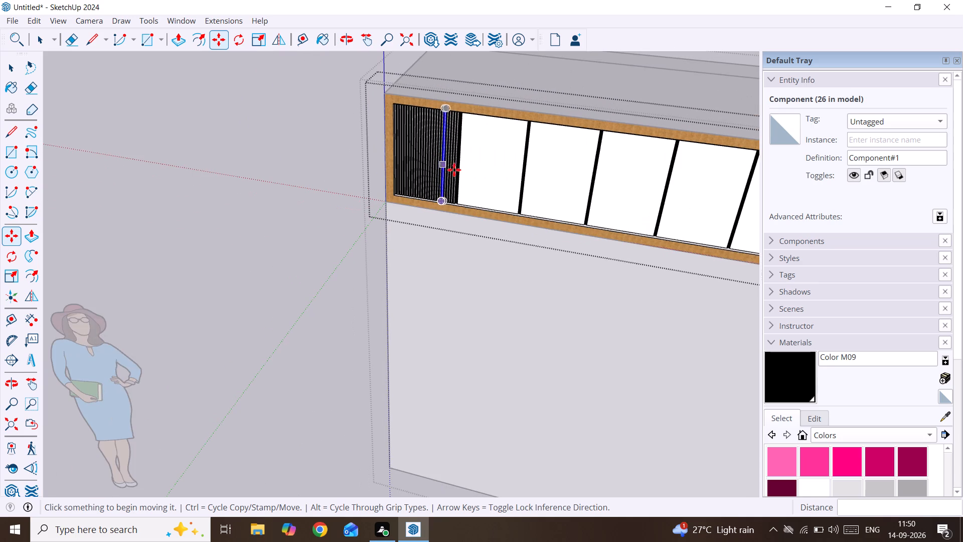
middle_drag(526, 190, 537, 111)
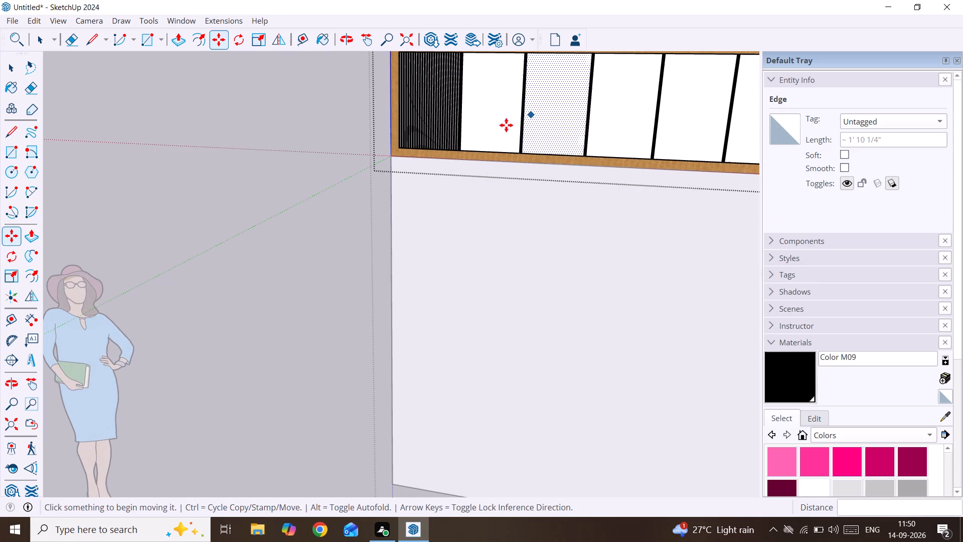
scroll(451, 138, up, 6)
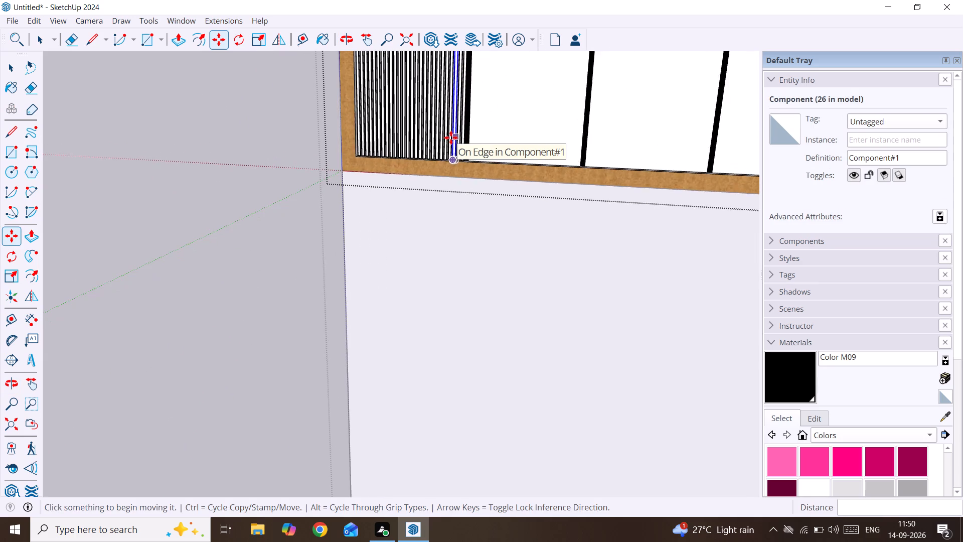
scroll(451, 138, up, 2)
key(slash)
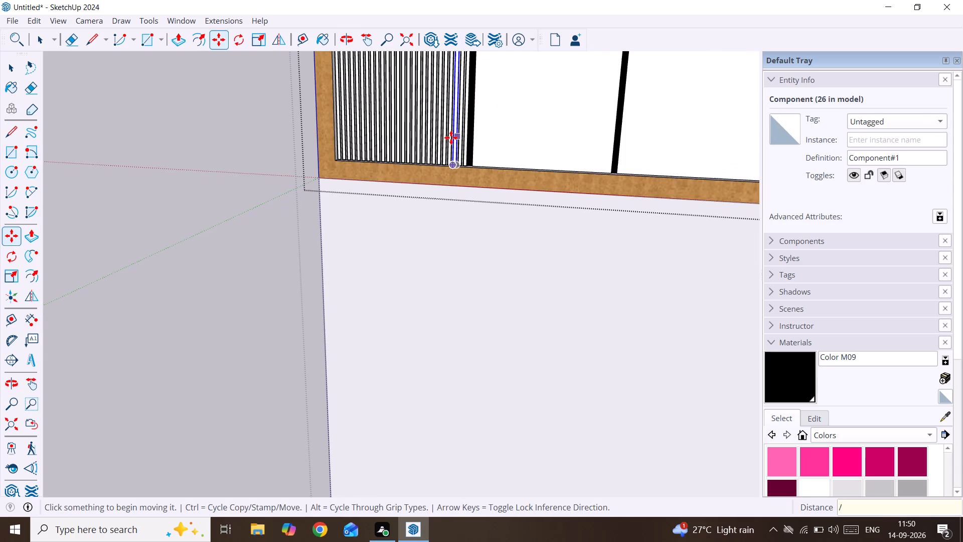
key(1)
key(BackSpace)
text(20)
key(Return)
Review the slats against the whole strip and set the first section's array to 15 equal divisions.
scroll(451, 138, down, 8)
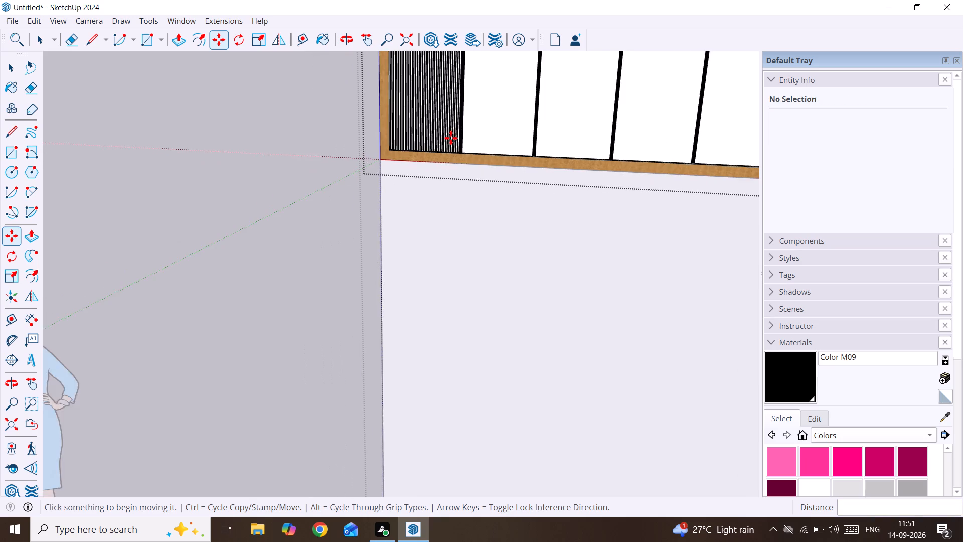
scroll(451, 138, down, 6)
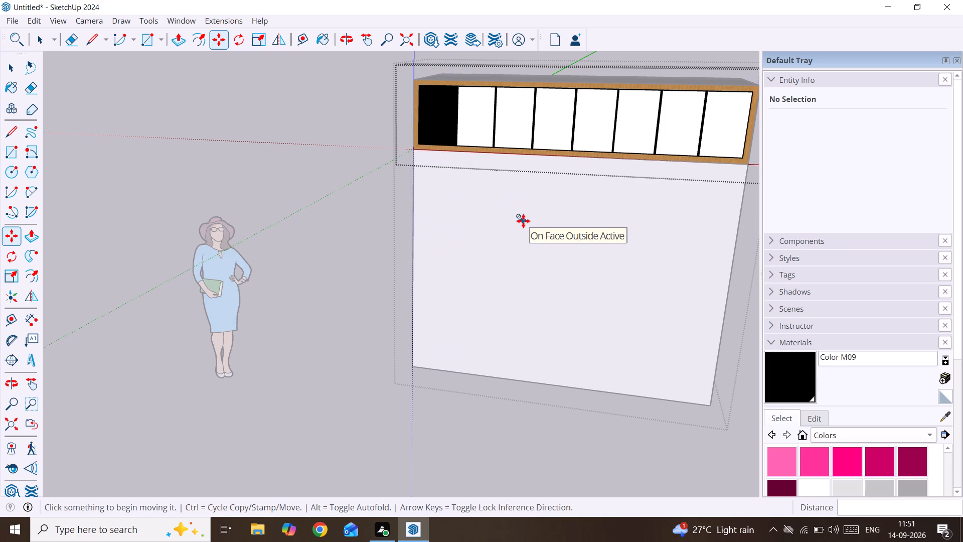
shift+middle_drag(523, 221, 542, 154)
shift+middle_drag(537, 152, 492, 335)
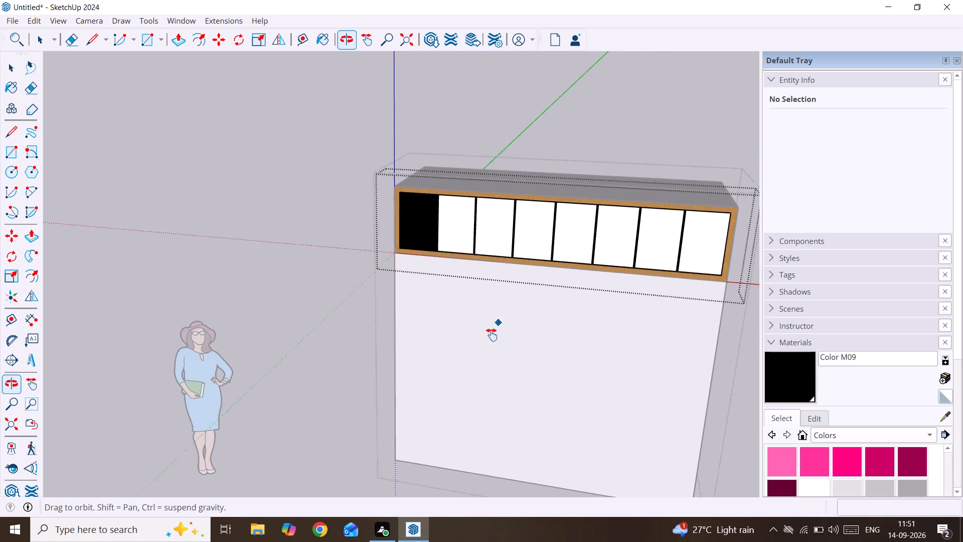
shift+middle_drag(492, 335, 489, 339)
scroll(539, 243, up, 7)
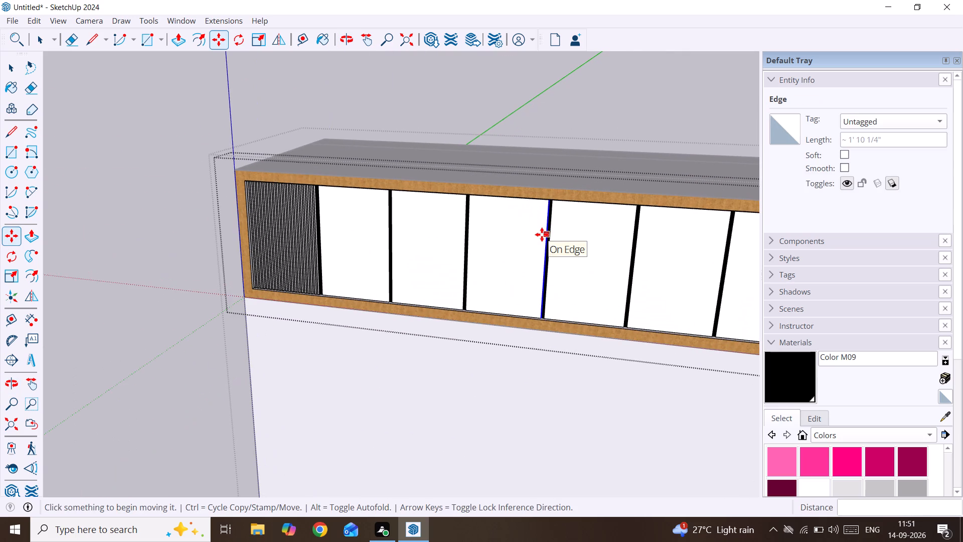
scroll(330, 251, up, 8)
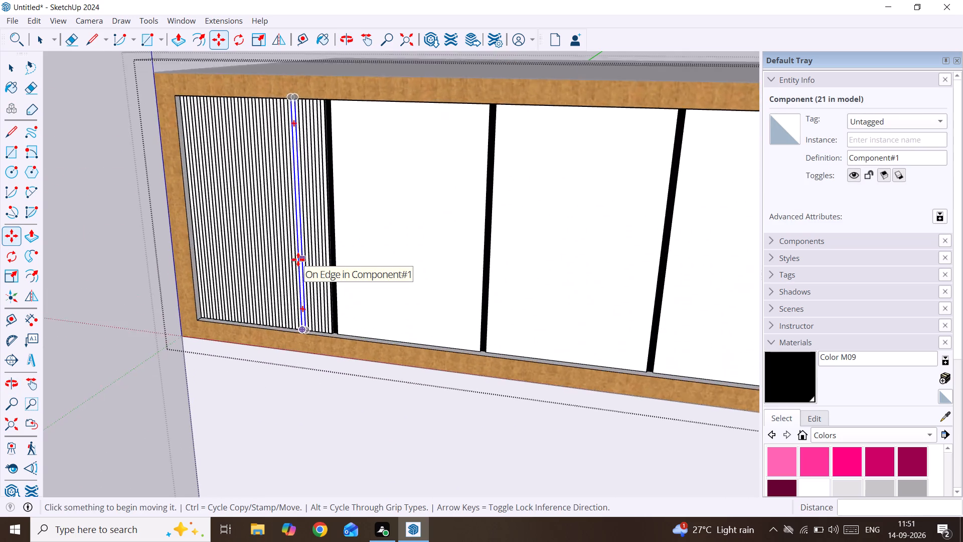
scroll(298, 259, up, 1)
key(slash)
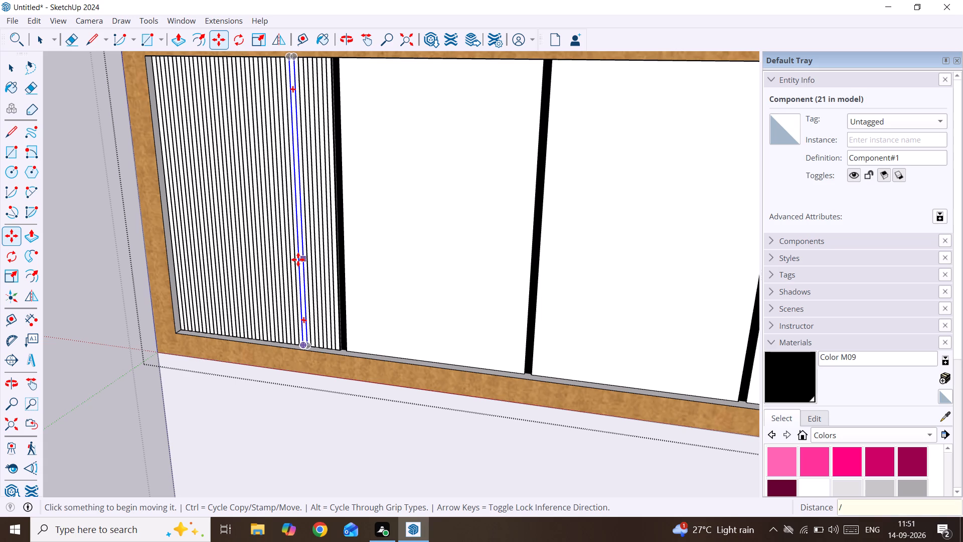
text(15)
key(Return)
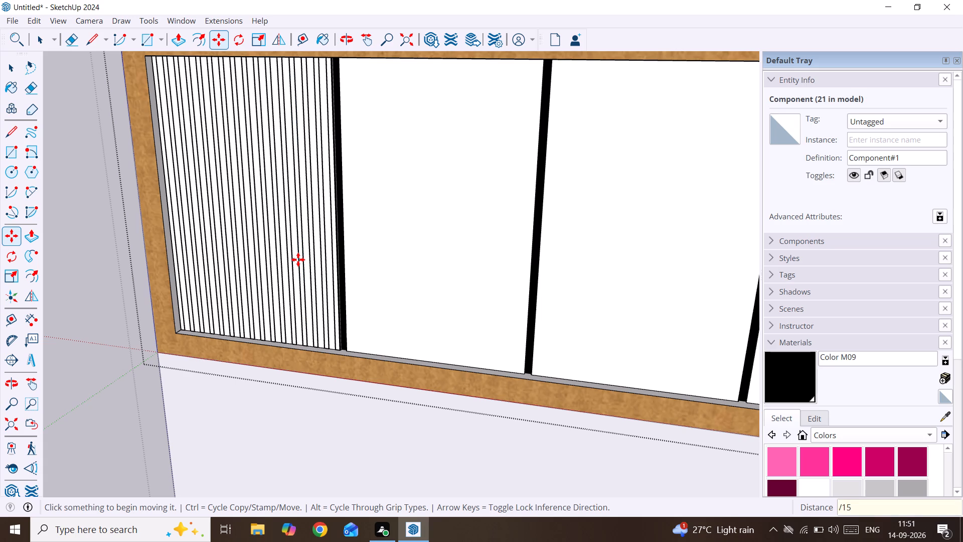
Examine the first section's slat spacing from several angles, against the whole strip and up close.
scroll(296, 261, down, 12)
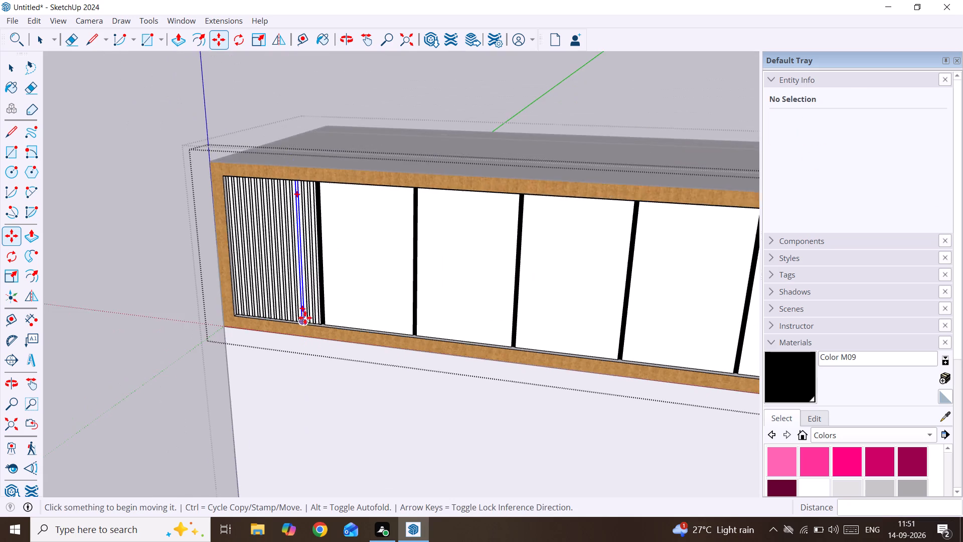
scroll(305, 318, down, 1)
middle_drag(355, 395, 649, 307)
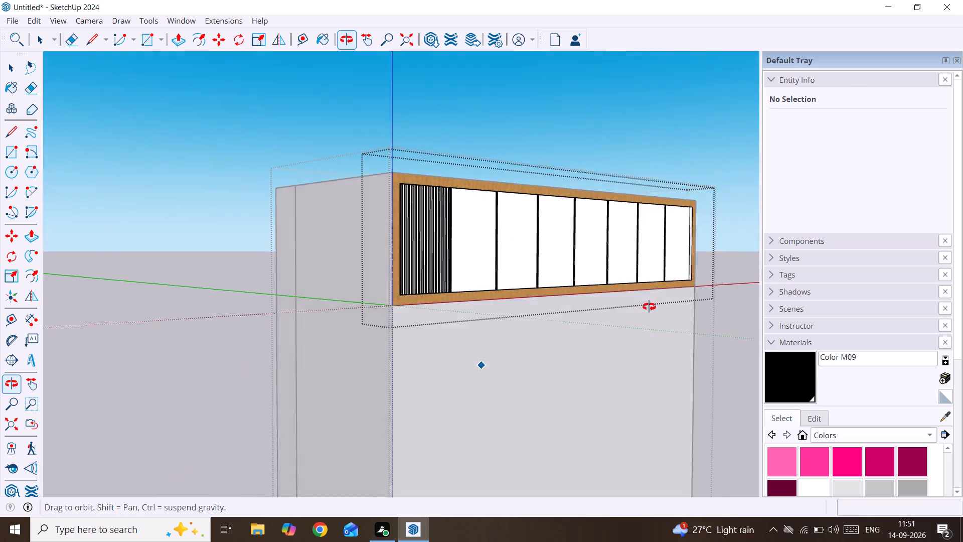
middle_drag(649, 307, 465, 318)
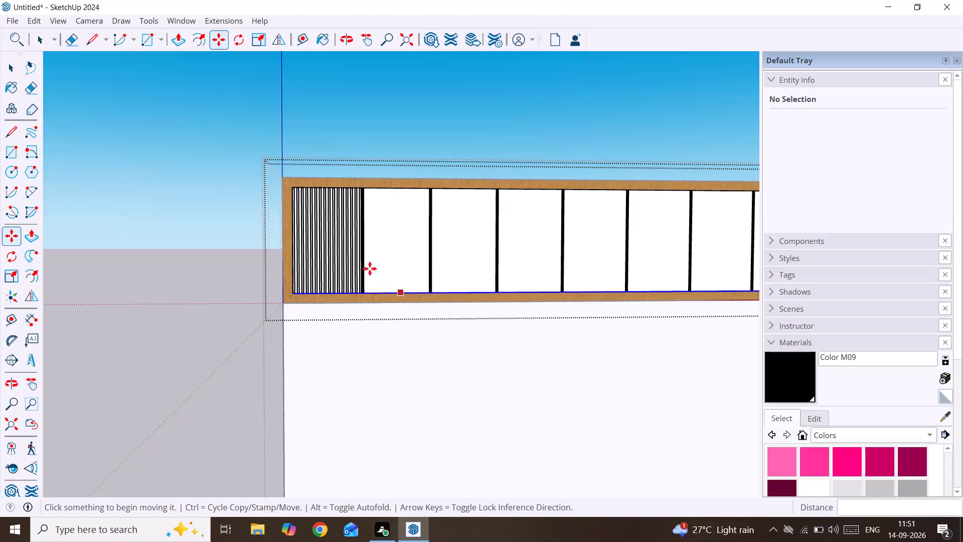
scroll(348, 263, up, 7)
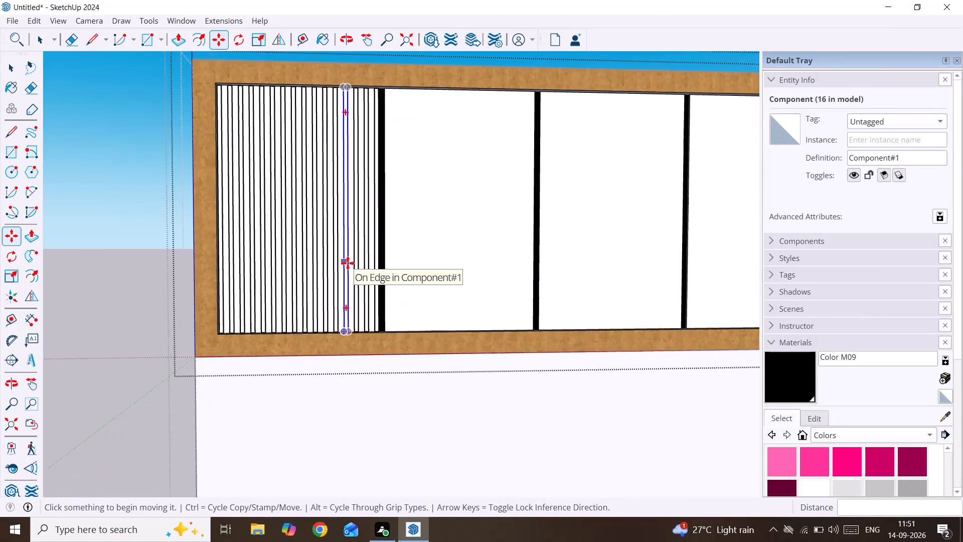
scroll(348, 263, up, 2)
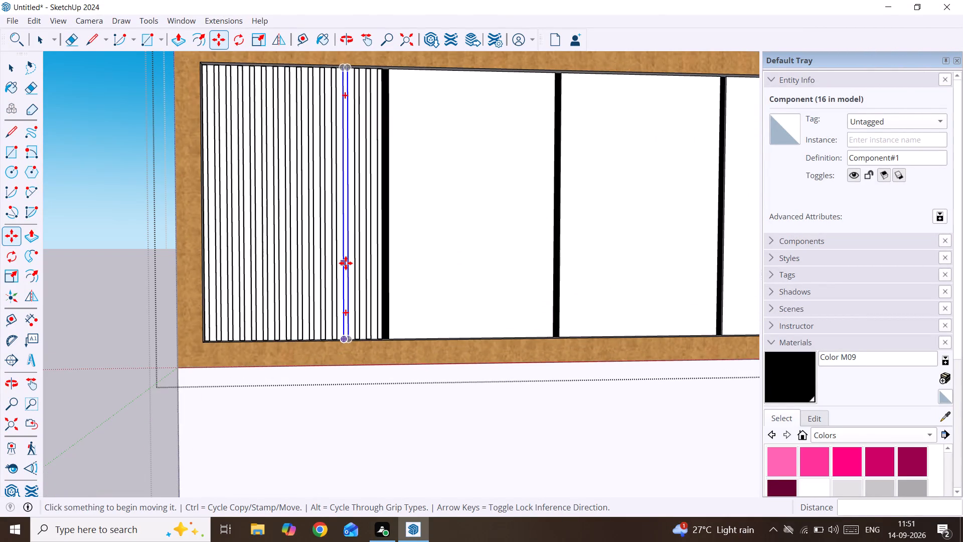
Open the slat component beside the frame's left inner edge in the first section for editing, with its geometry selected.
key(space)
click(329, 262)
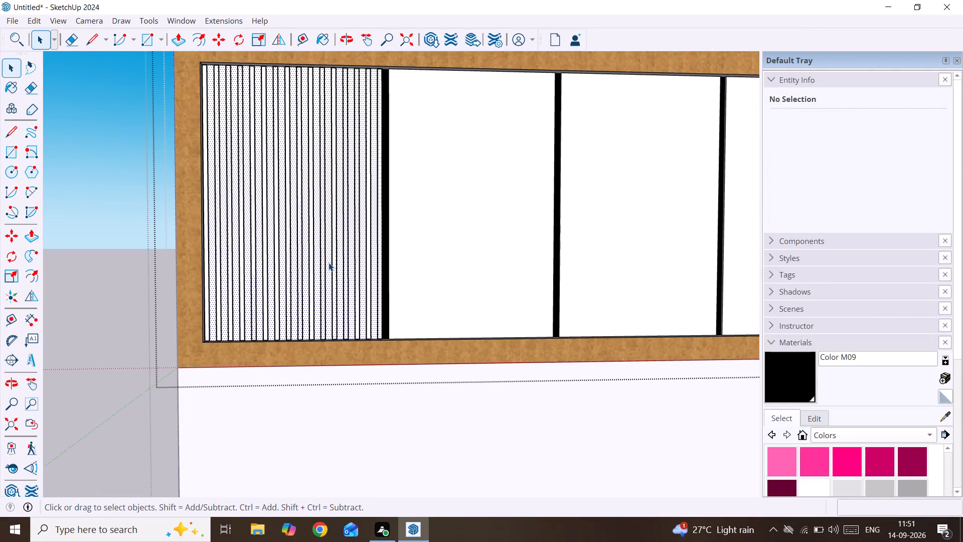
double_click(318, 261)
double_click(286, 260)
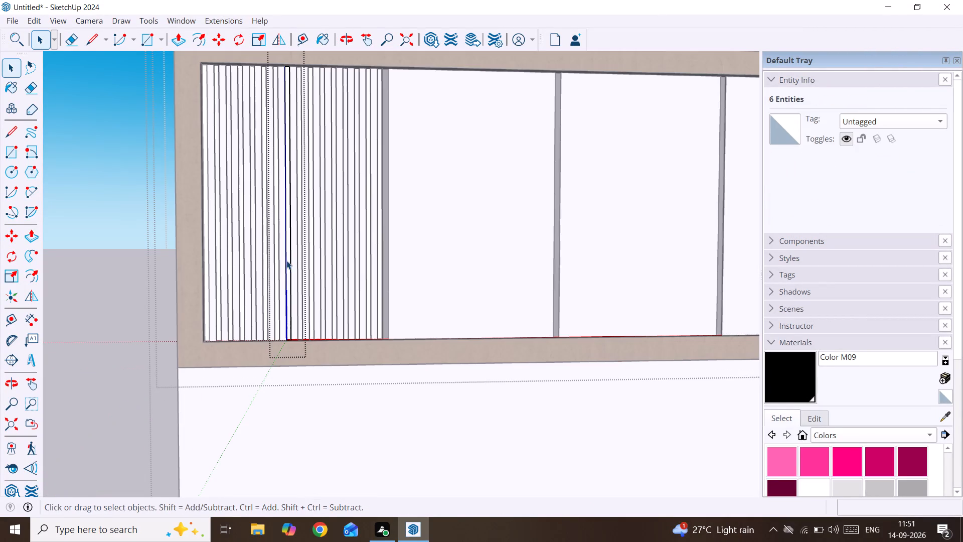
key(space)
scroll(219, 262, up, 2)
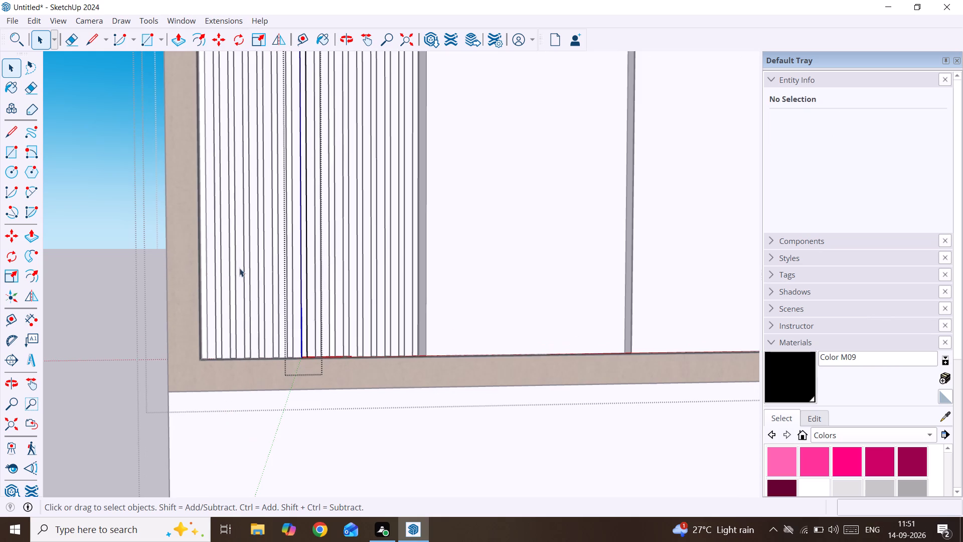
click(104, 281)
scroll(214, 244, up, 5)
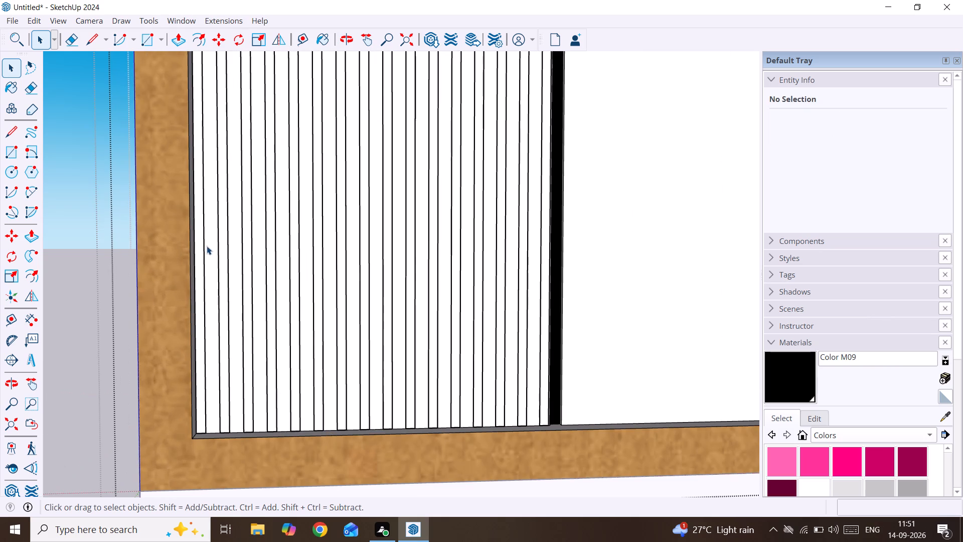
triple_click(199, 250)
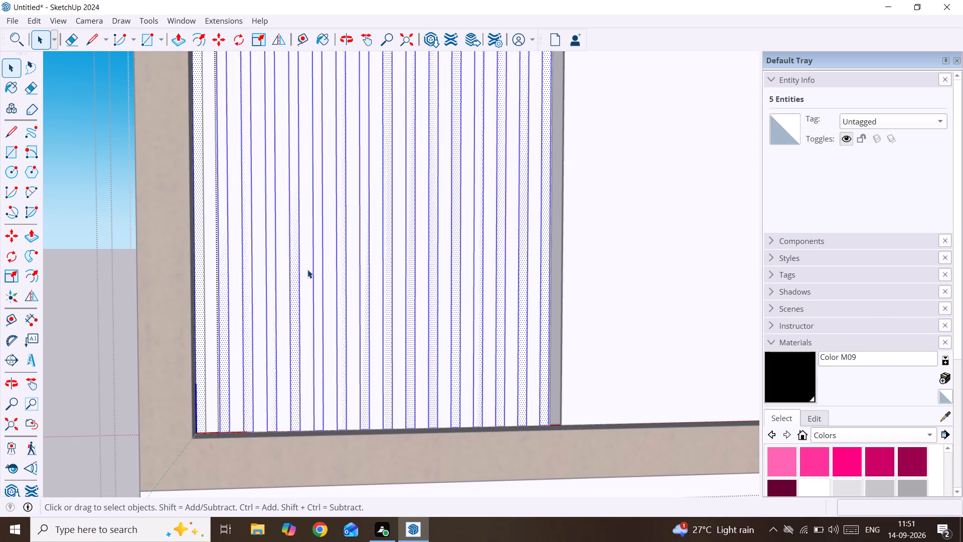
Push/Pull the slat component's front face outward by 0.3" so all its copies in the first section gain thickness.
scroll(309, 269, down, 11)
middle_drag(308, 269, 301, 267)
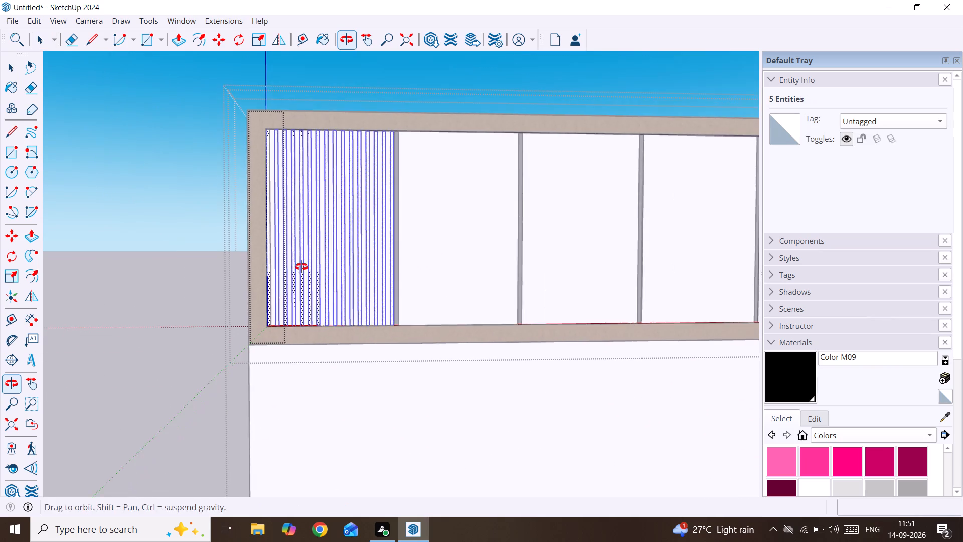
middle_drag(301, 267, 295, 264)
scroll(268, 256, up, 7)
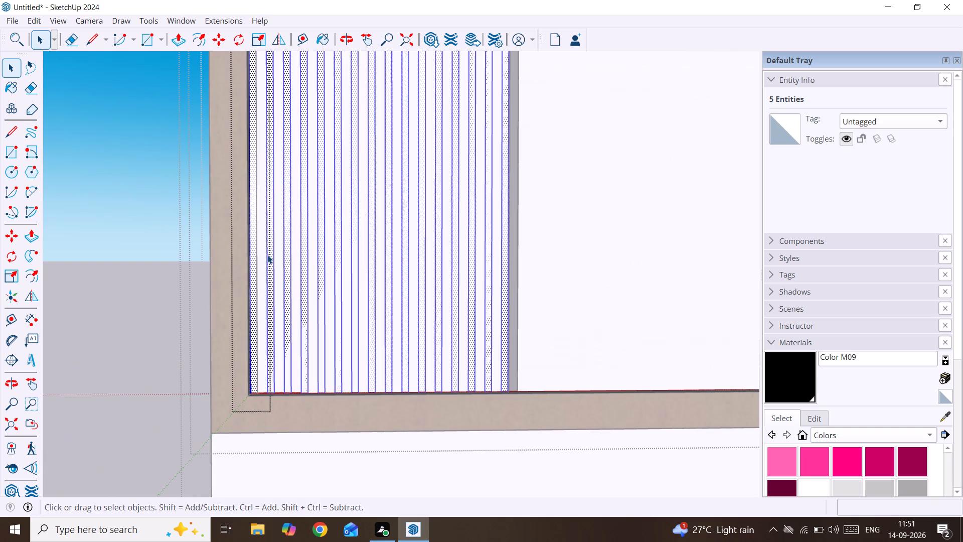
scroll(267, 255, up, 2)
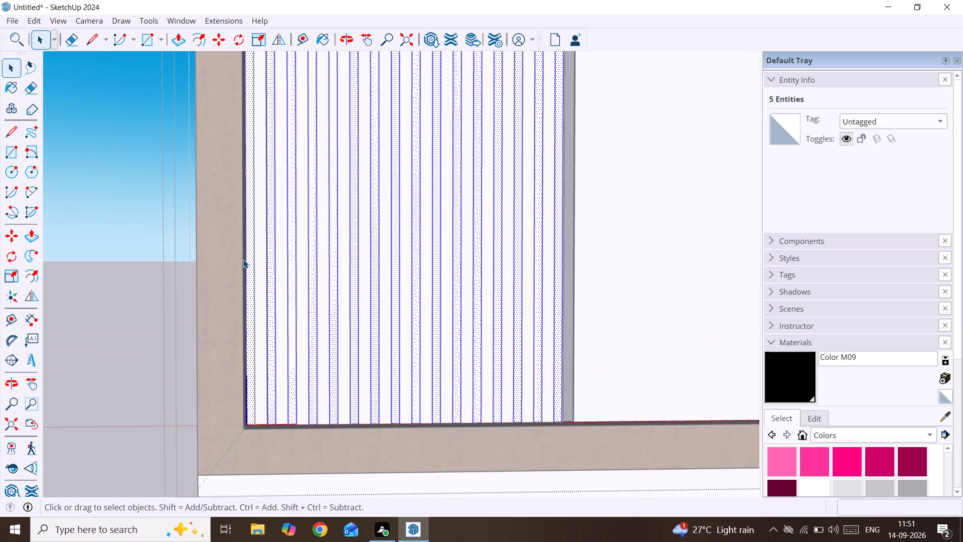
key(p)
scroll(253, 258, up, 2)
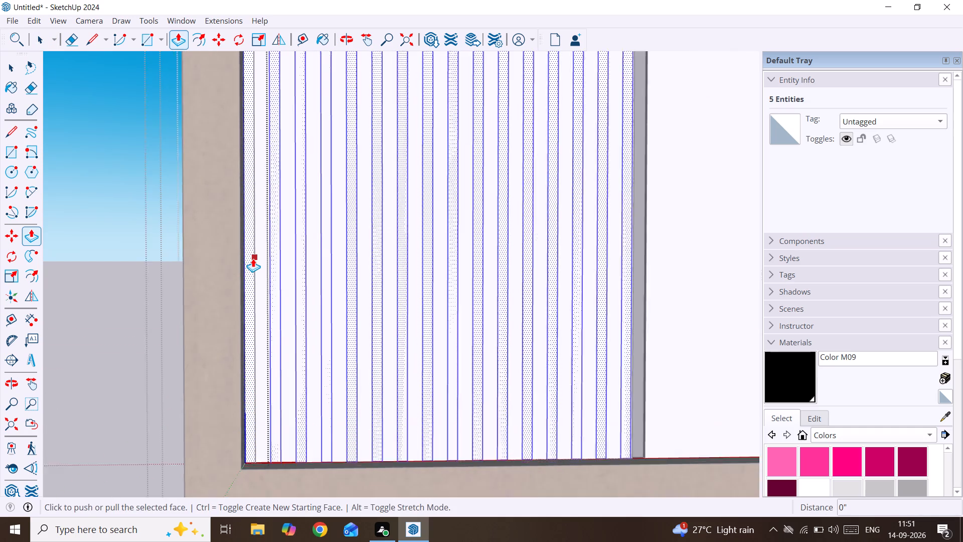
scroll(253, 258, up, 3)
click(247, 262)
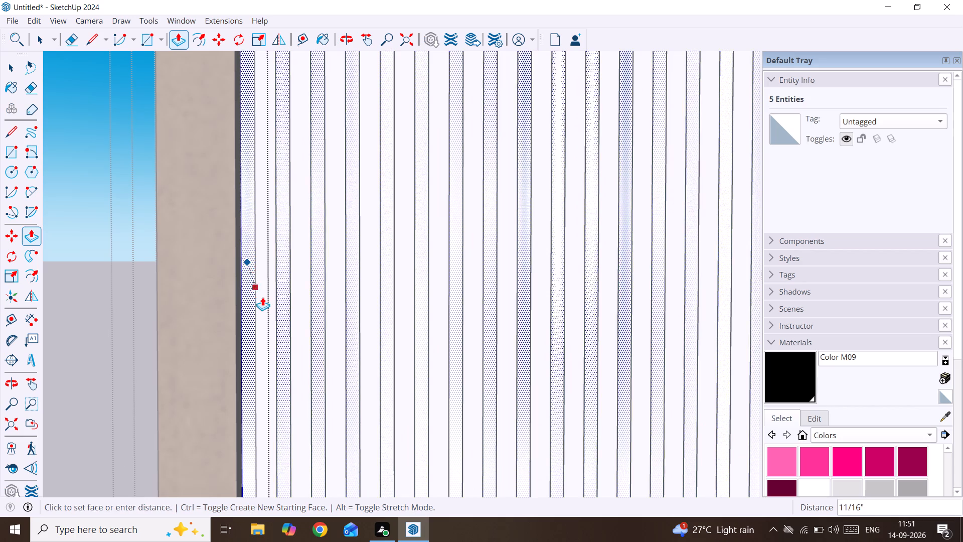
scroll(312, 370, down, 3)
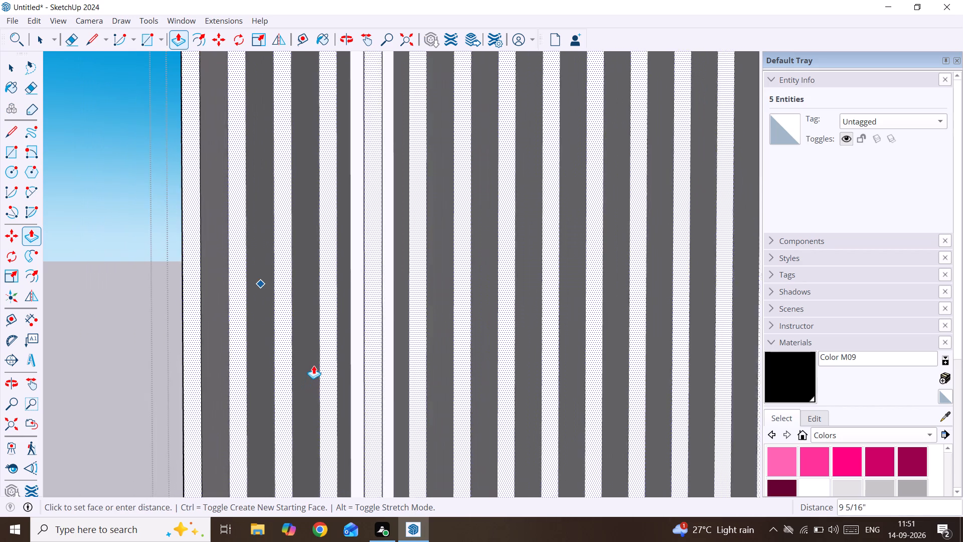
scroll(313, 365, down, 14)
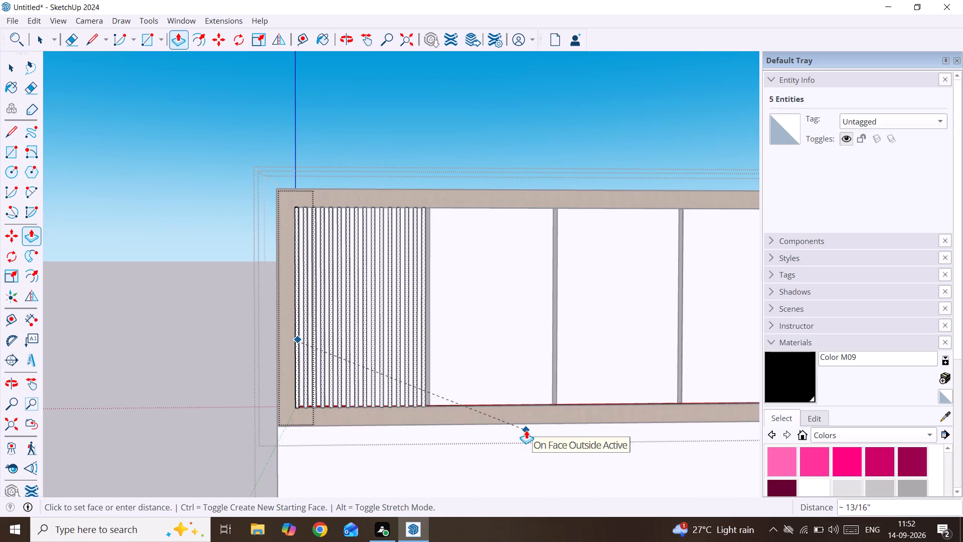
scroll(447, 379, down, 5)
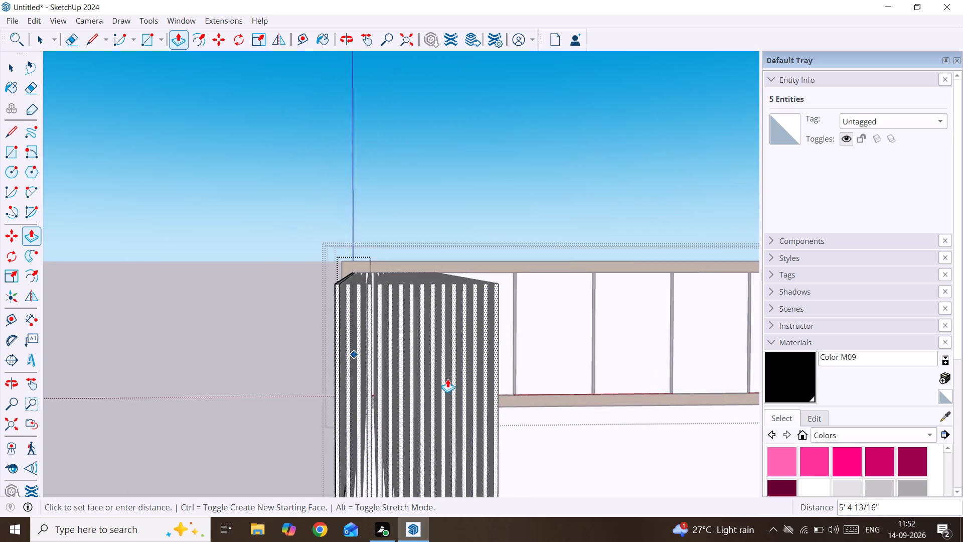
scroll(447, 379, down, 1)
middle_drag(447, 379, 690, 392)
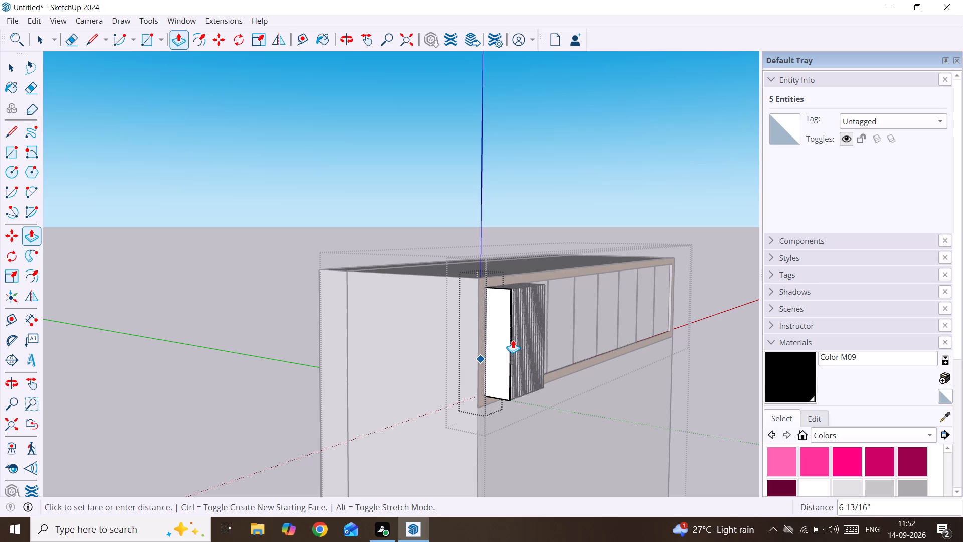
key(period)
key(3)
key(shift+quotedbl)
key(Return)
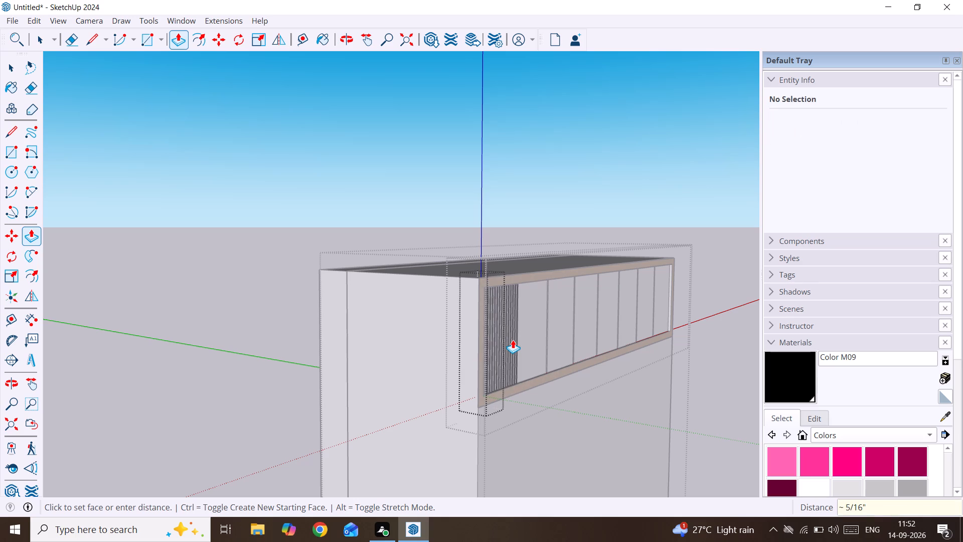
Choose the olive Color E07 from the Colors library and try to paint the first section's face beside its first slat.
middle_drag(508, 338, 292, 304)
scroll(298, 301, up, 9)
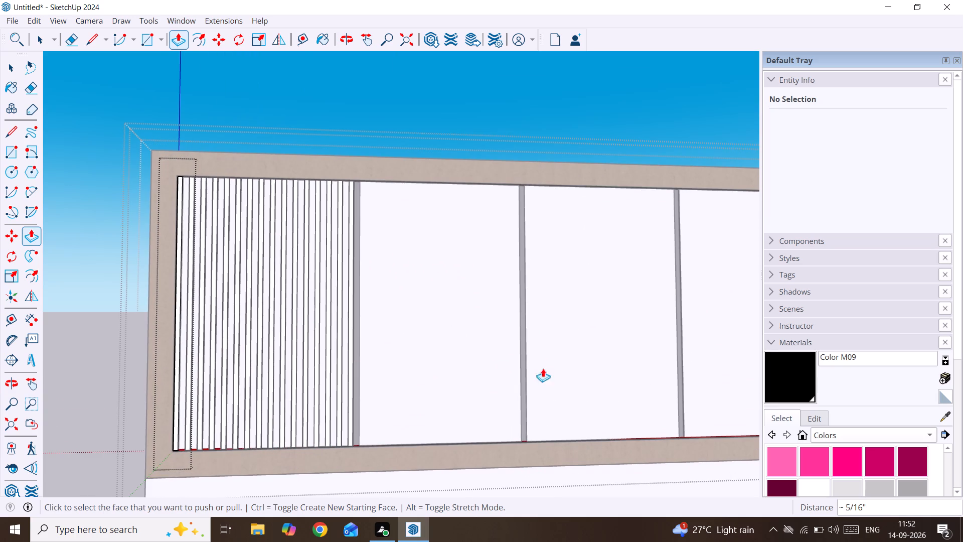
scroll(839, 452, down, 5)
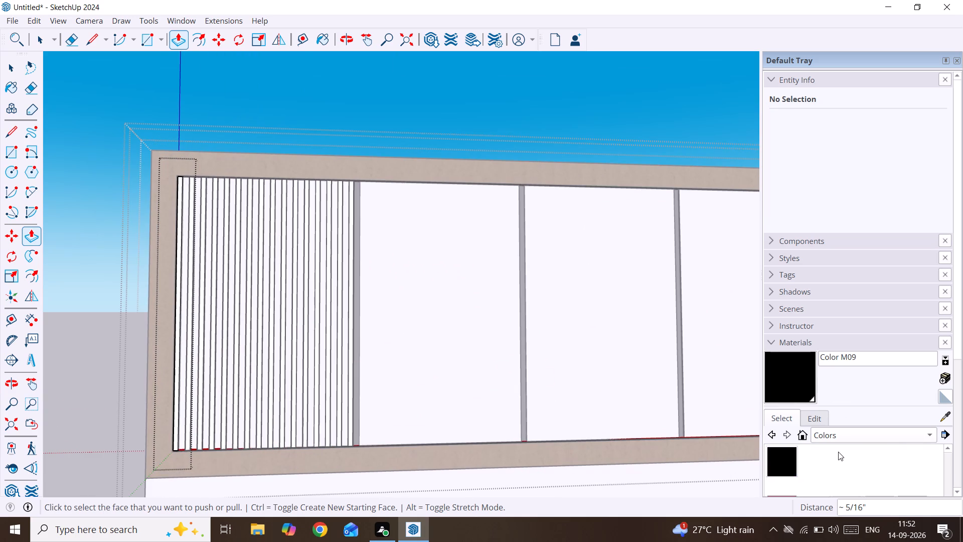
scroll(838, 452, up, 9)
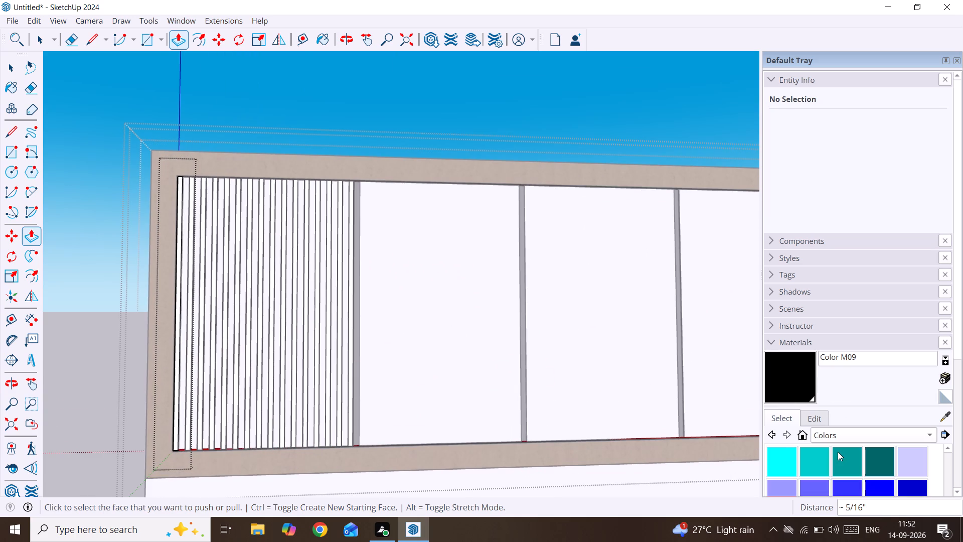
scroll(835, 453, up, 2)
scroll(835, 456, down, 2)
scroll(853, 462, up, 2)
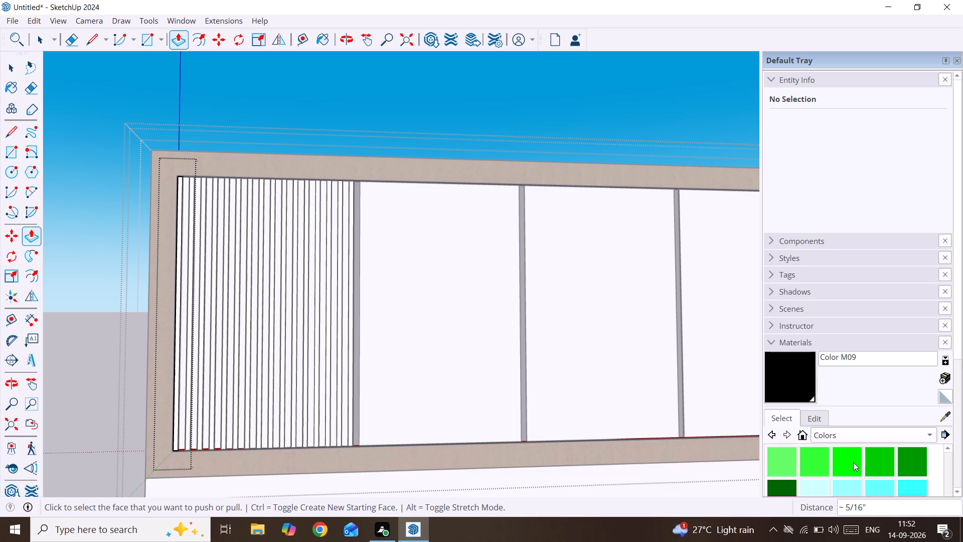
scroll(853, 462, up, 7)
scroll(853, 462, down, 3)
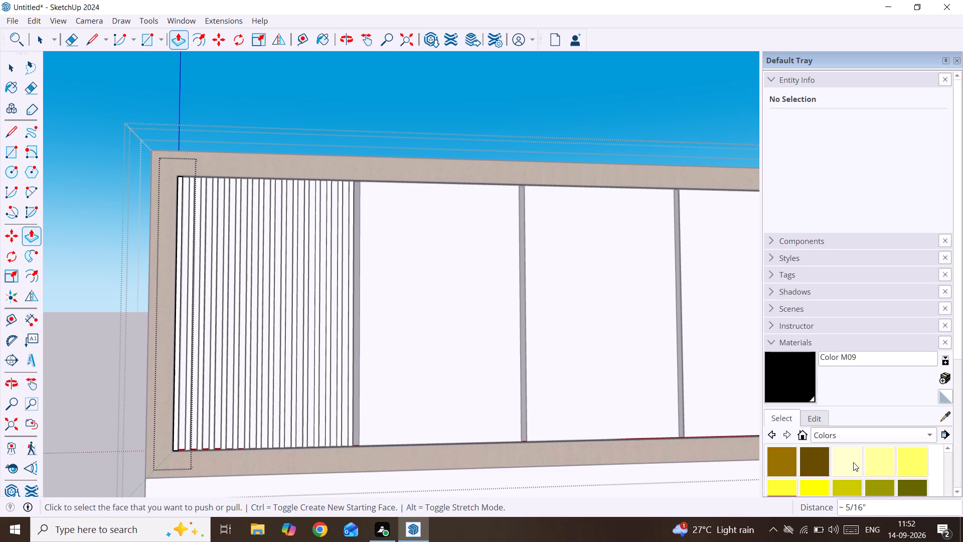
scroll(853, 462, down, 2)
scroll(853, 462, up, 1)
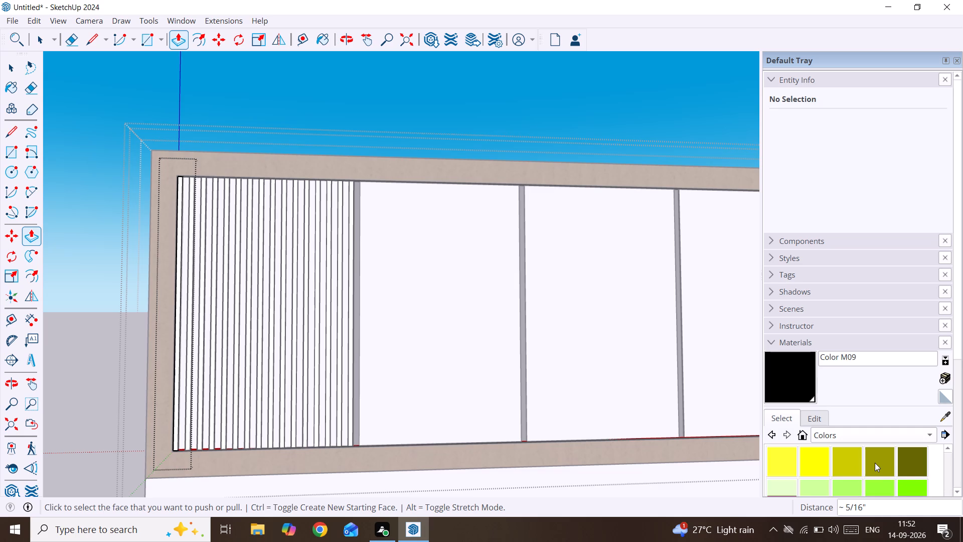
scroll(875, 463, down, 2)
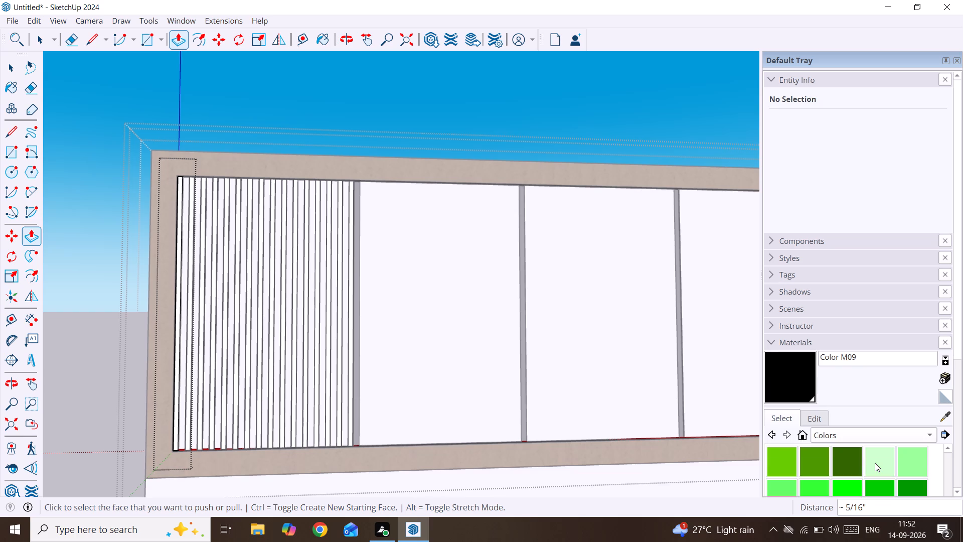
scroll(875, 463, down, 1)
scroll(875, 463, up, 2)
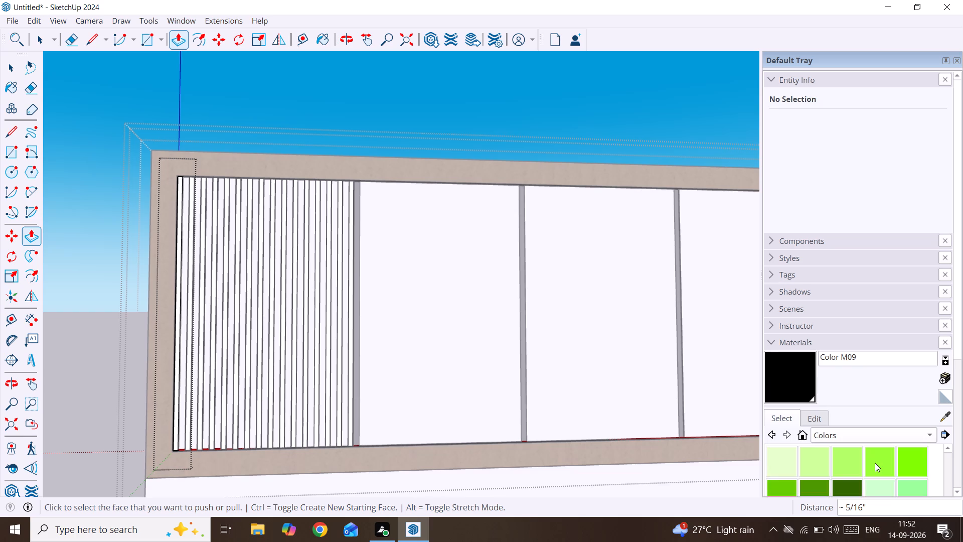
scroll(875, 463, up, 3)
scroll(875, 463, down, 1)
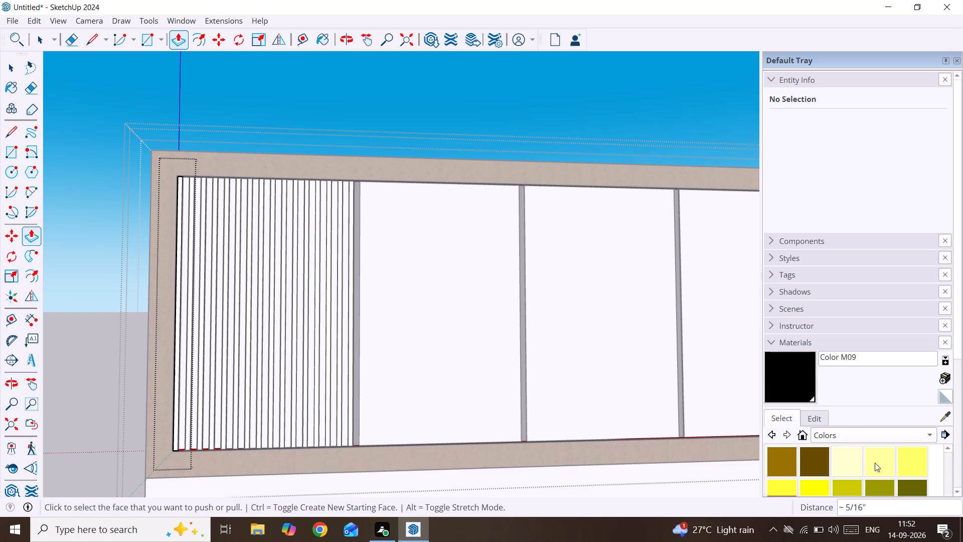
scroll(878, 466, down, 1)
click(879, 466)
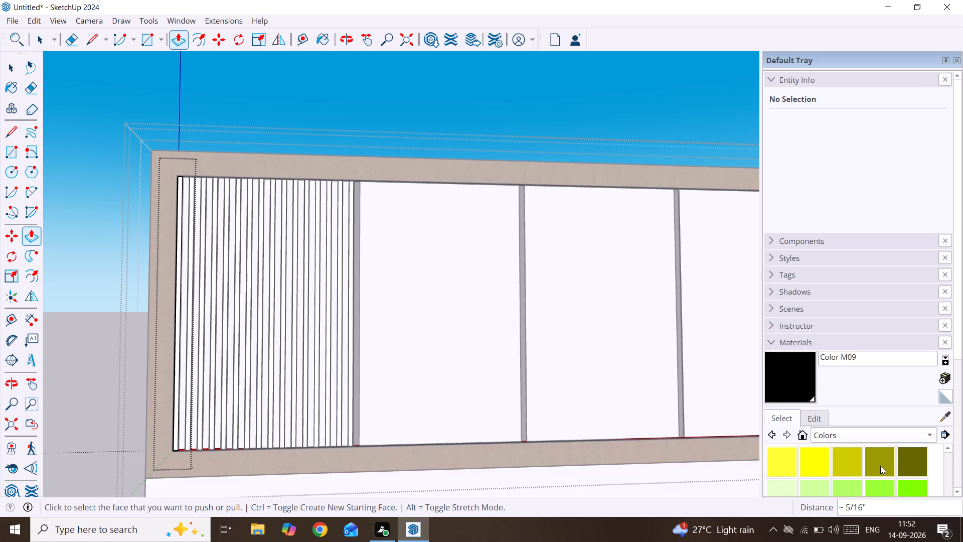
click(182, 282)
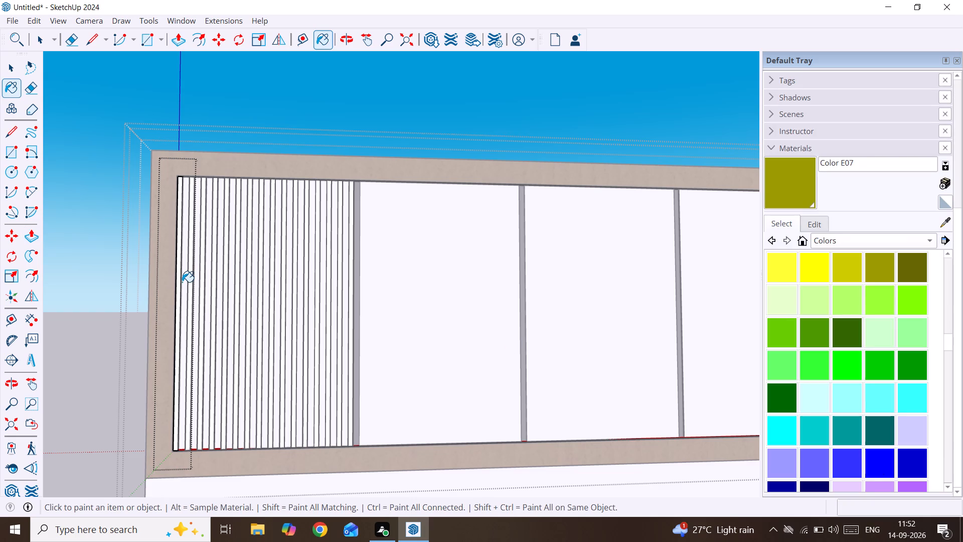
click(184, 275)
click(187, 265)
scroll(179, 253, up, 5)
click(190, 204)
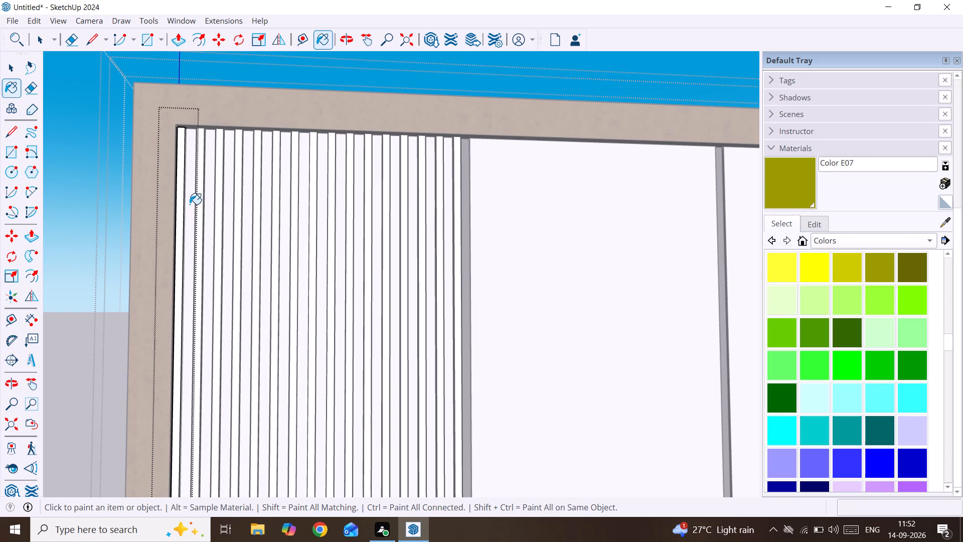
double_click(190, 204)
Close the slat component in the first section and return to editing the upper strip group.
key(space)
scroll(272, 147, down, 2)
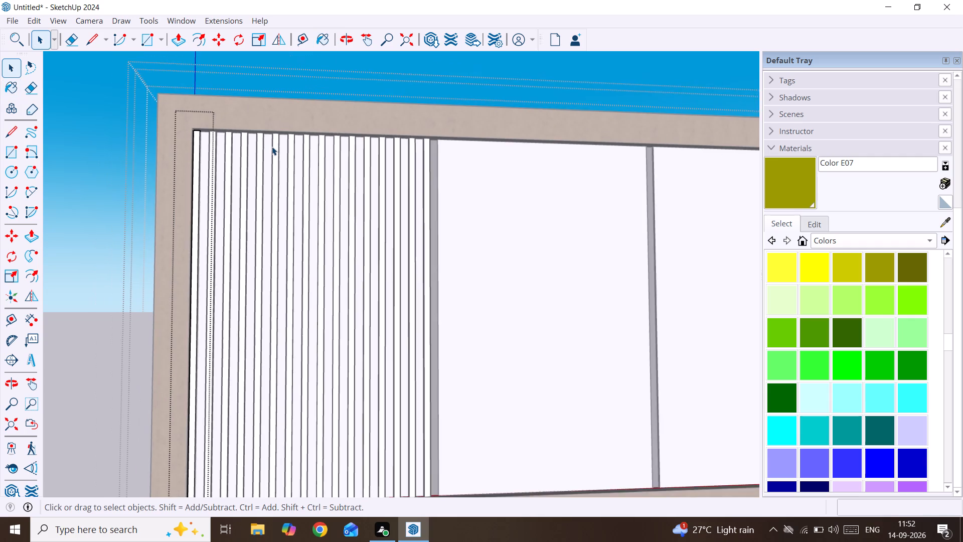
scroll(272, 147, down, 11)
double_click(258, 167)
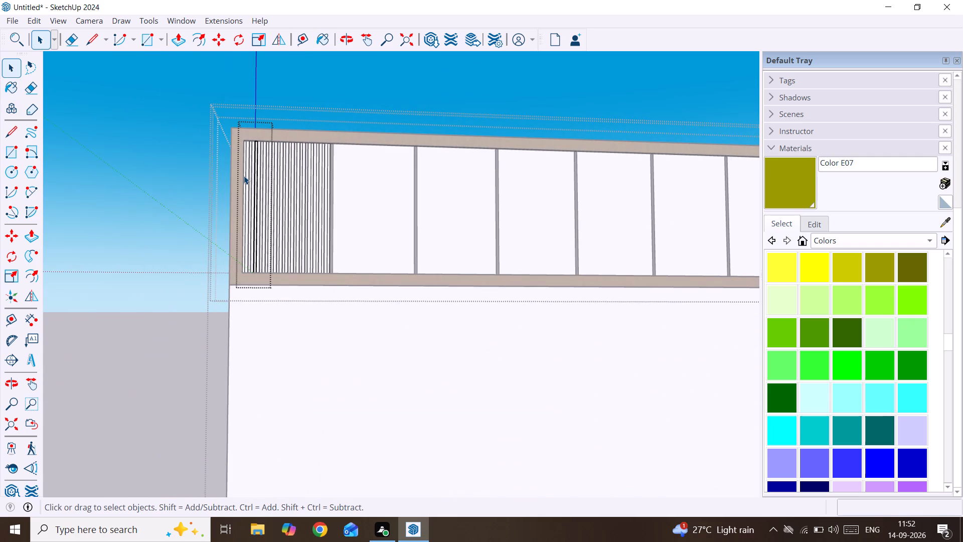
scroll(244, 176, up, 13)
double_click(244, 176)
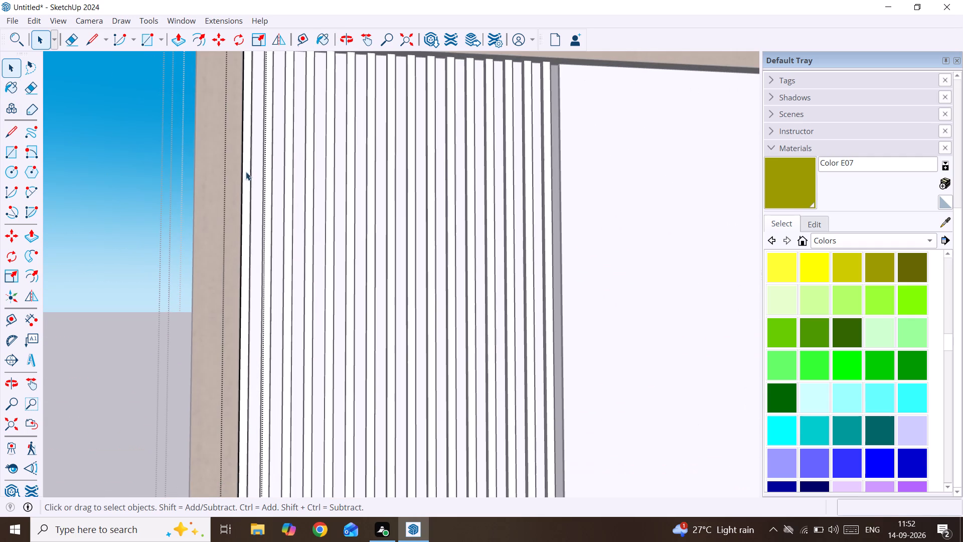
double_click(254, 159)
triple_click(257, 159)
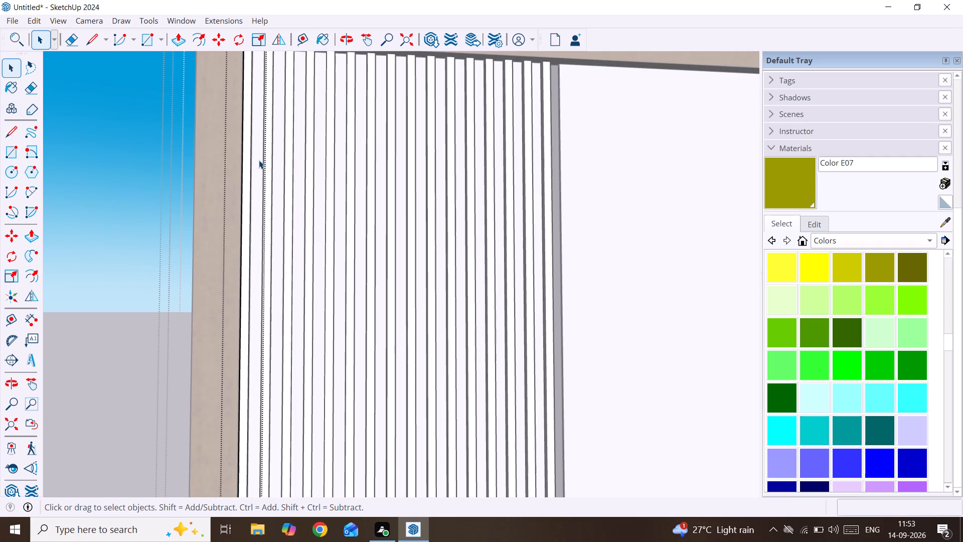
double_click(259, 160)
triple_click(263, 160)
click(308, 157)
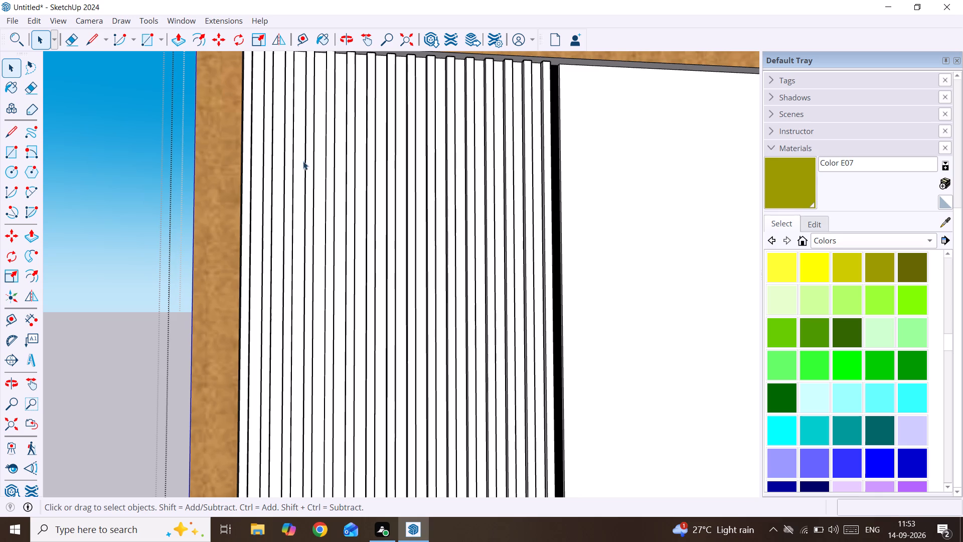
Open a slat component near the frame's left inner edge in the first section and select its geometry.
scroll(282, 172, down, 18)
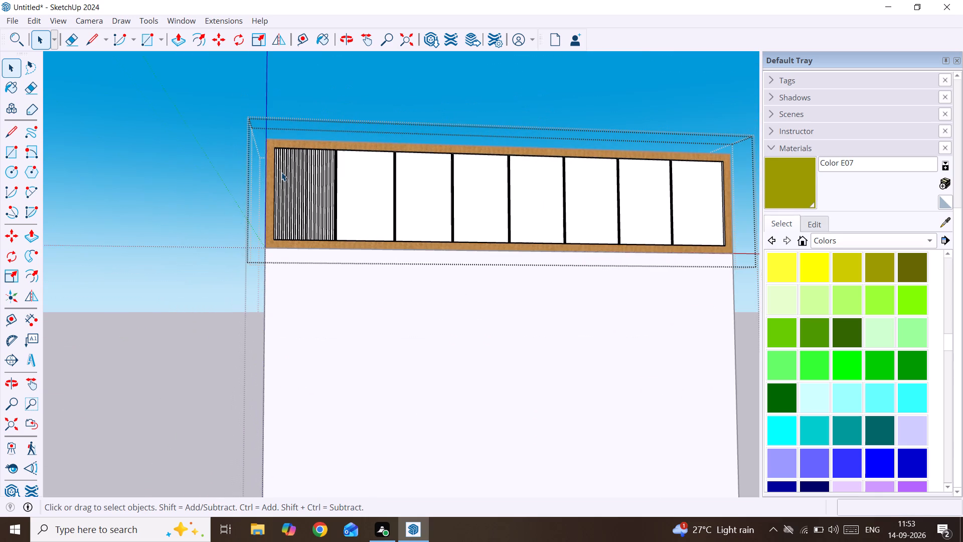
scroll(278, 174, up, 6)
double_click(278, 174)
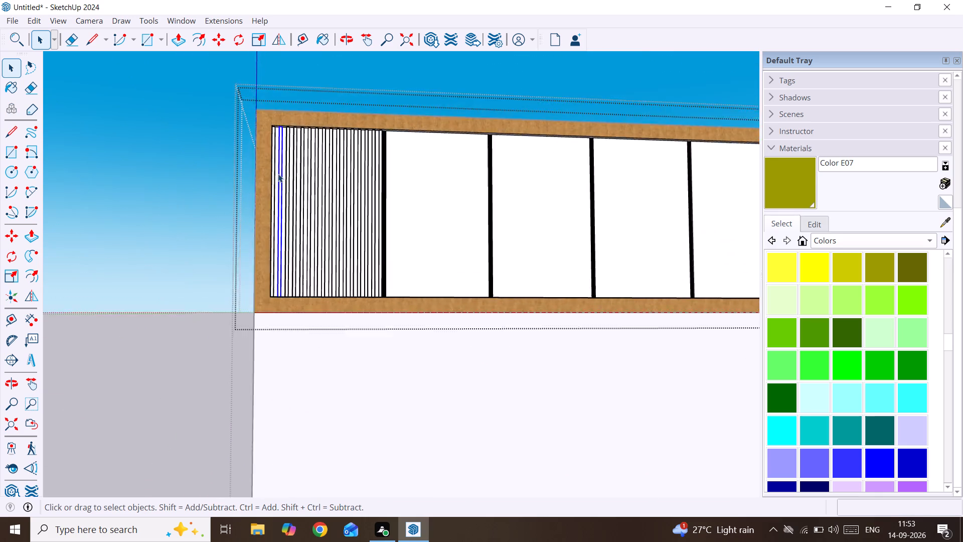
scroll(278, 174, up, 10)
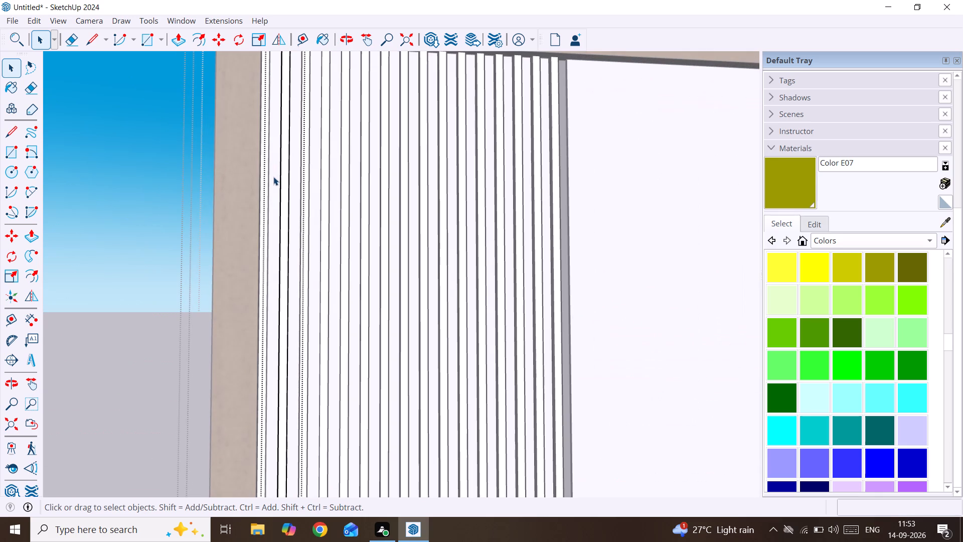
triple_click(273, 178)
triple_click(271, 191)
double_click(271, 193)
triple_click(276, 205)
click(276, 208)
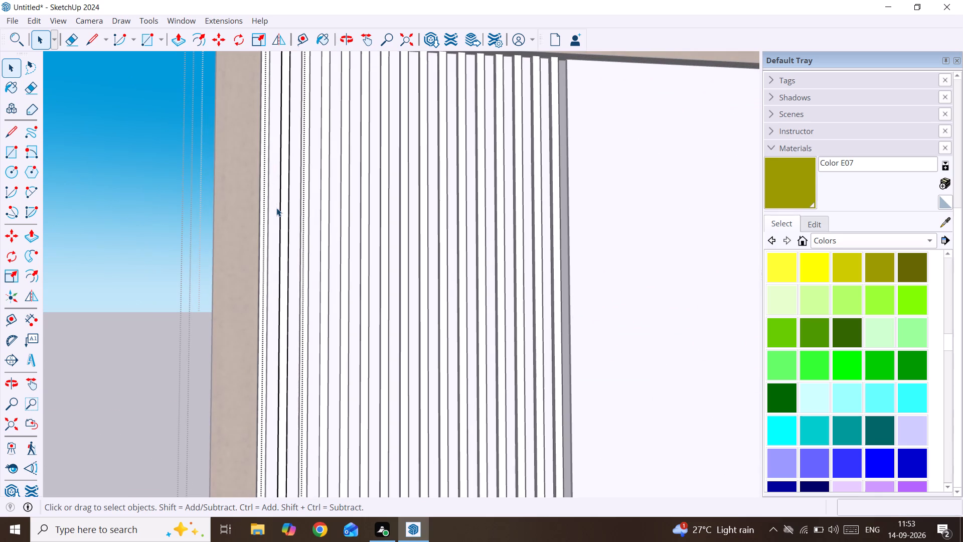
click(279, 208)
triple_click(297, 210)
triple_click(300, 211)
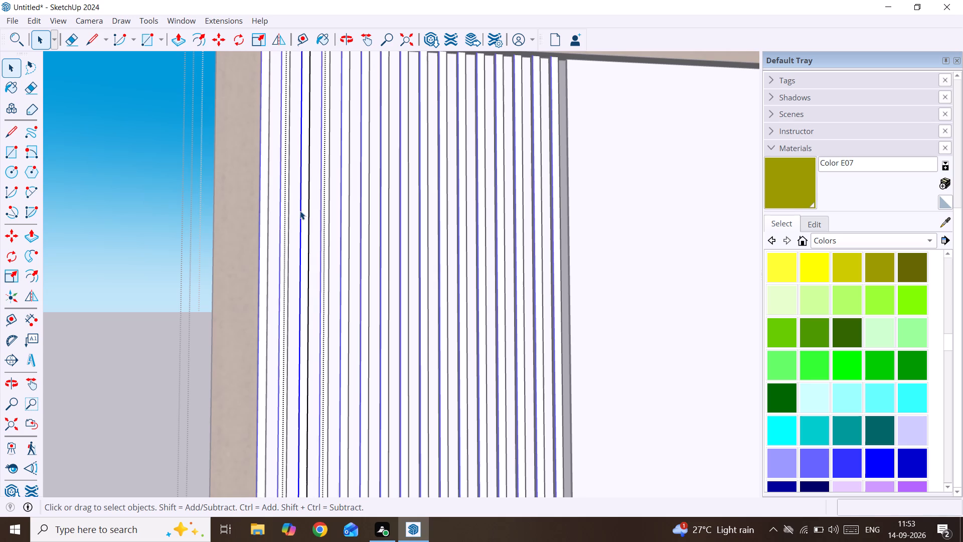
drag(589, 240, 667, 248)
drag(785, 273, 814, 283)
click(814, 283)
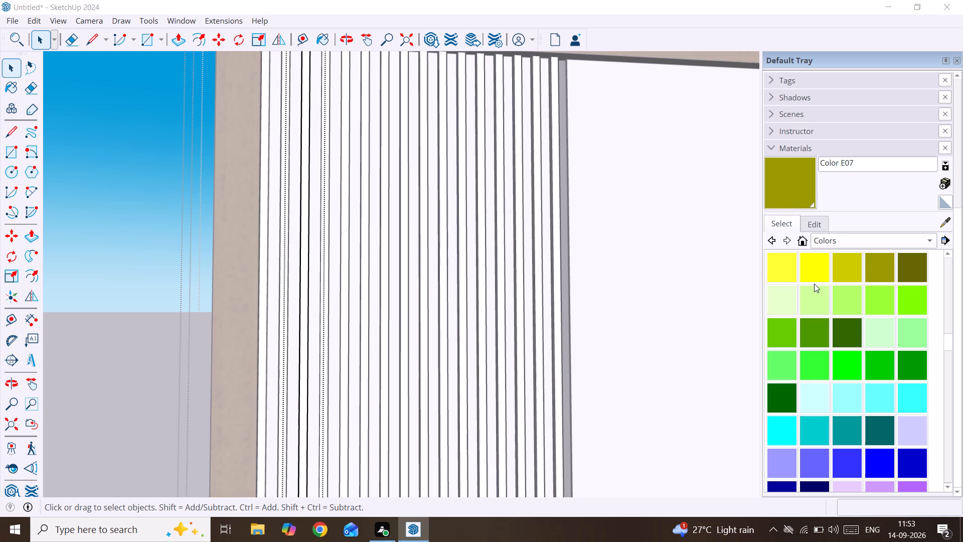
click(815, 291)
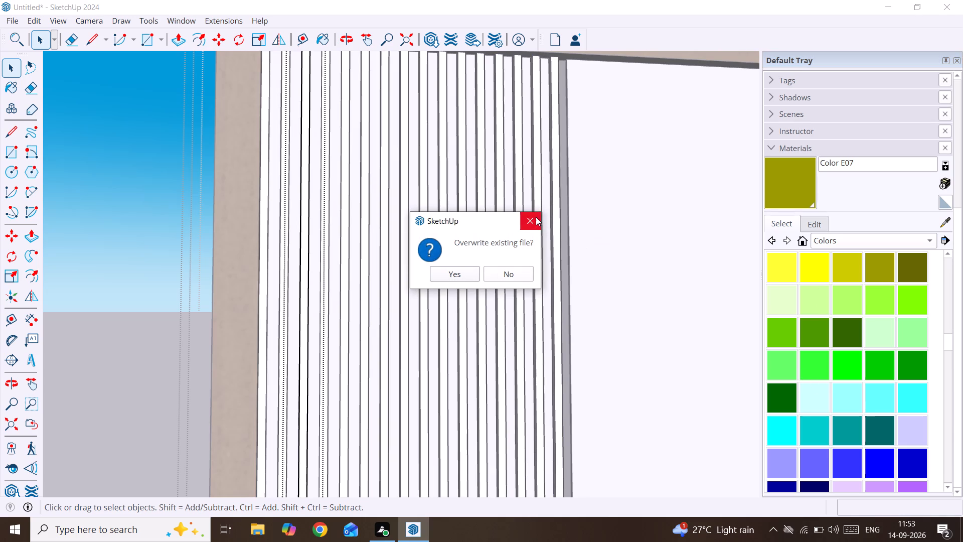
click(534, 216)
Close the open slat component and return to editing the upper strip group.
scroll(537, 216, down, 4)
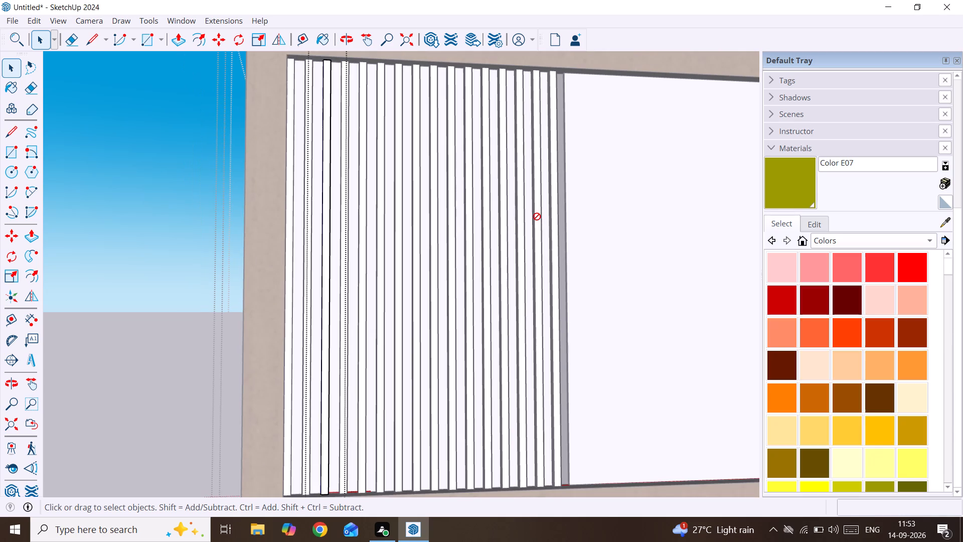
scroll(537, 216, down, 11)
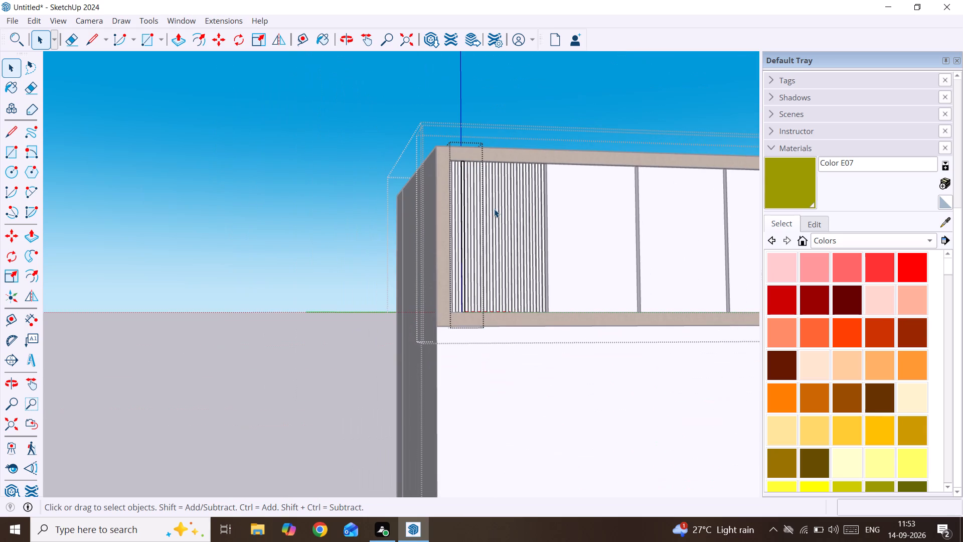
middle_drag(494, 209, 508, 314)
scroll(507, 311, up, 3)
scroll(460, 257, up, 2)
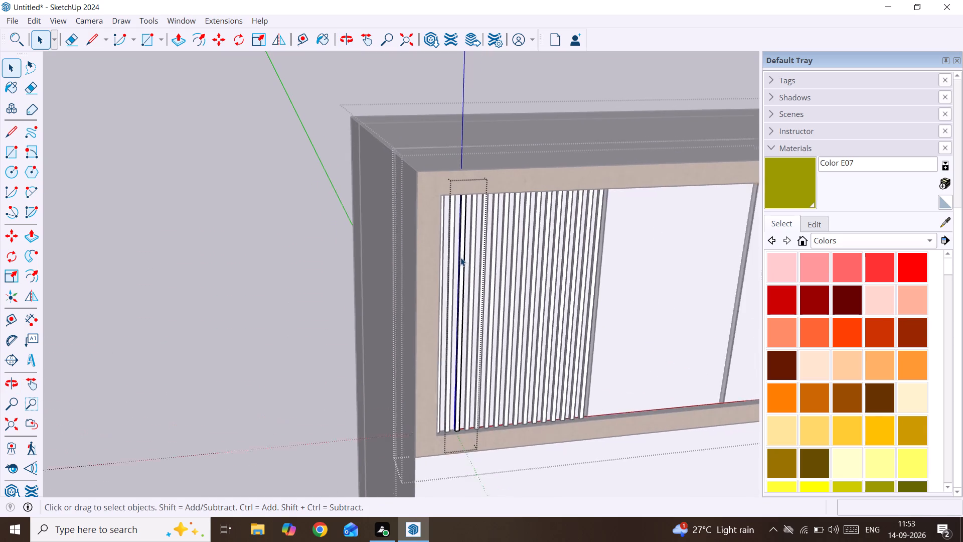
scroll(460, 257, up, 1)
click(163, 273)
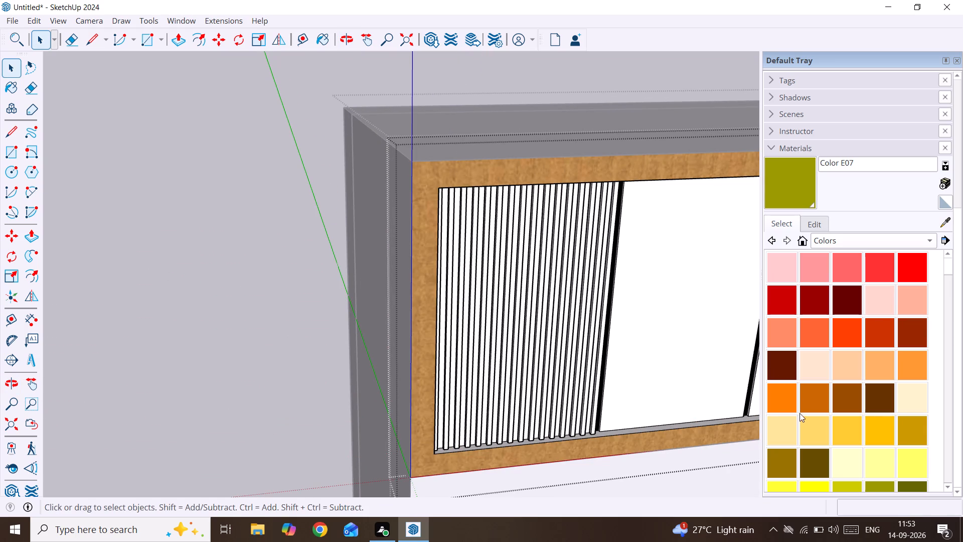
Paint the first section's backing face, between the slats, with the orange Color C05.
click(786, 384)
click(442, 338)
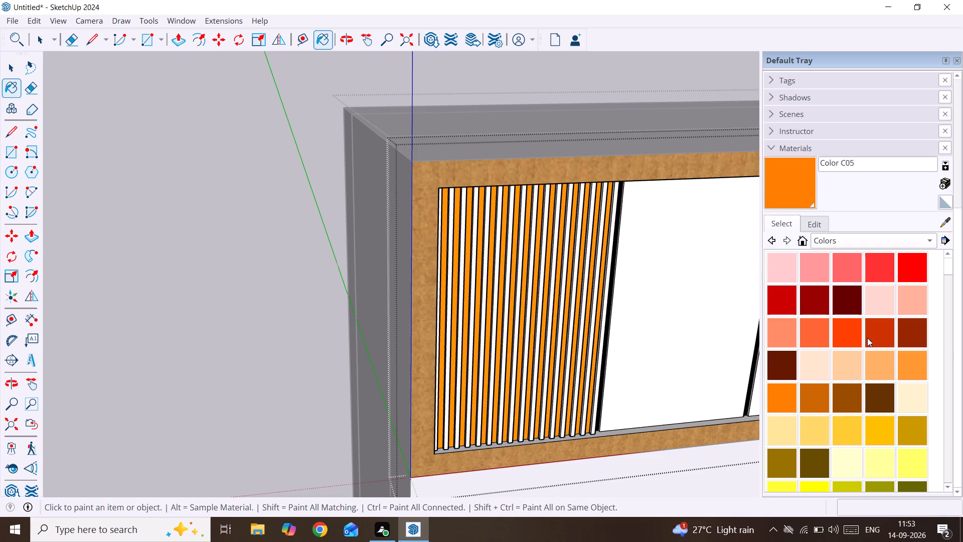
Repaint the first section's backing face between the slats with the olive Color E07.
scroll(865, 335, up, 3)
scroll(865, 335, down, 3)
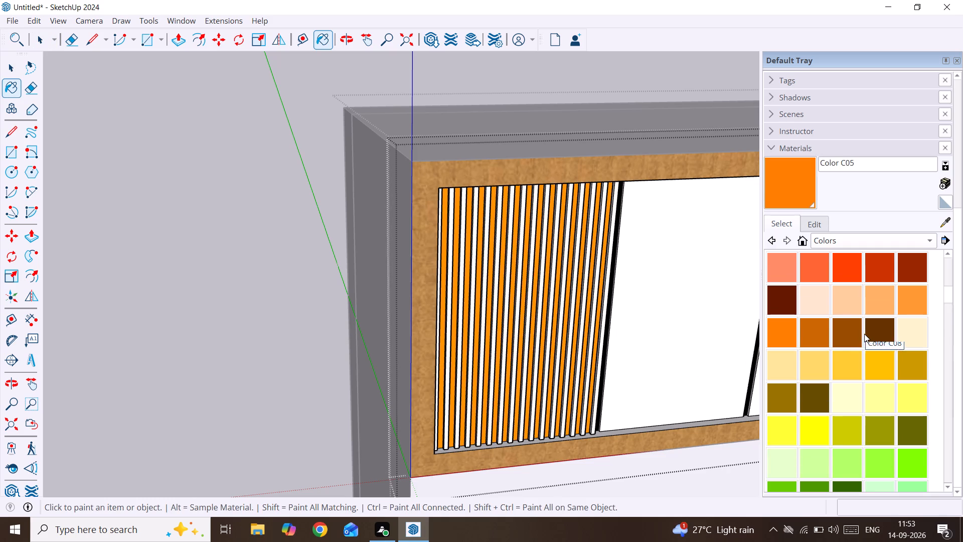
scroll(864, 334, down, 3)
click(889, 333)
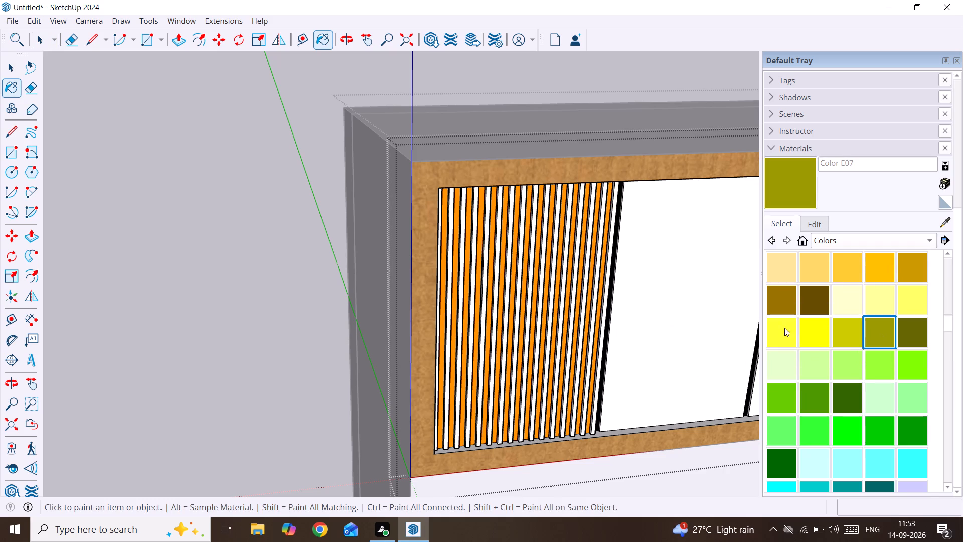
click(579, 307)
scroll(591, 316, down, 3)
middle_drag(558, 322, 426, 250)
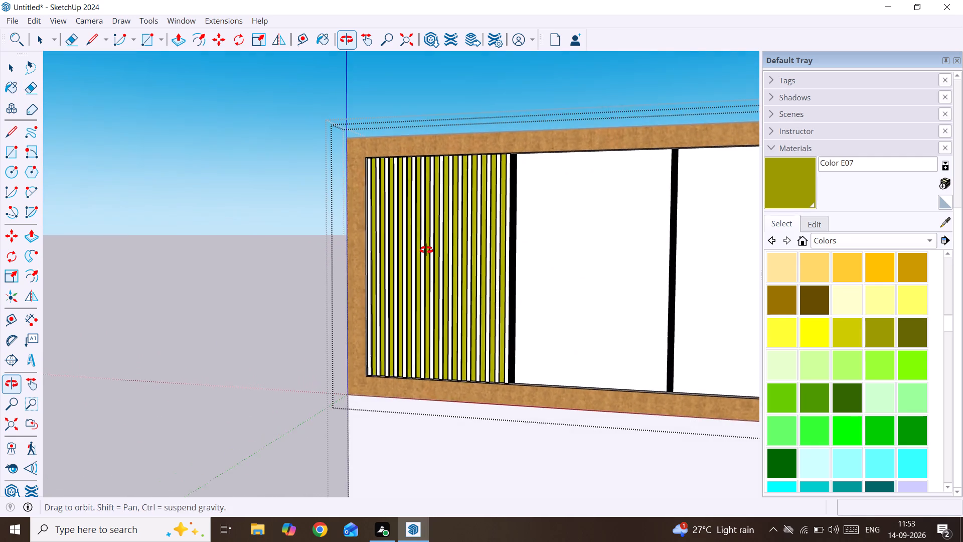
middle_drag(426, 250, 468, 261)
scroll(521, 254, up, 3)
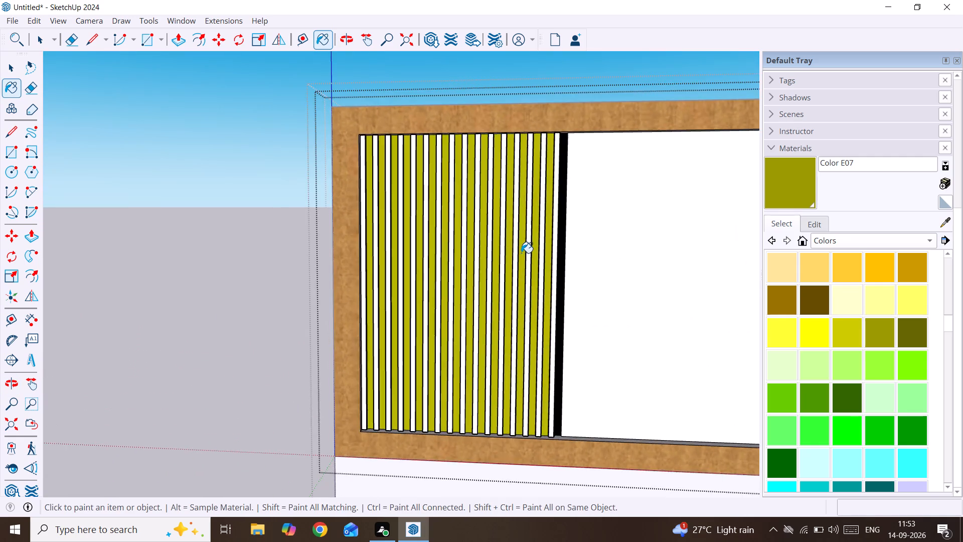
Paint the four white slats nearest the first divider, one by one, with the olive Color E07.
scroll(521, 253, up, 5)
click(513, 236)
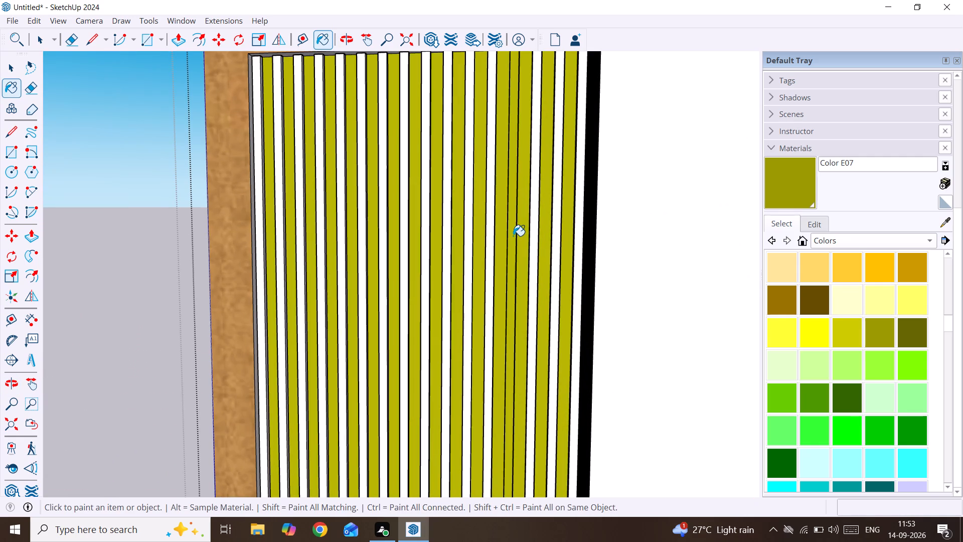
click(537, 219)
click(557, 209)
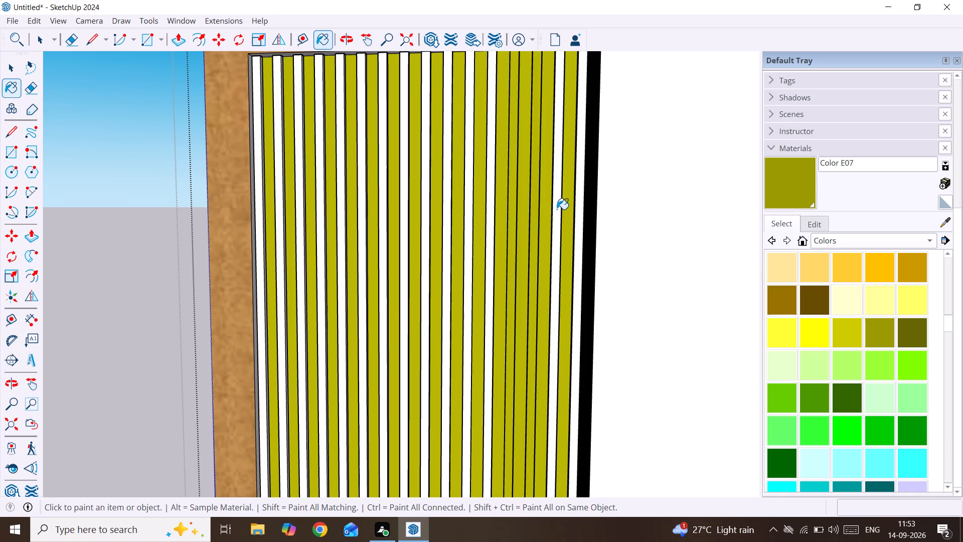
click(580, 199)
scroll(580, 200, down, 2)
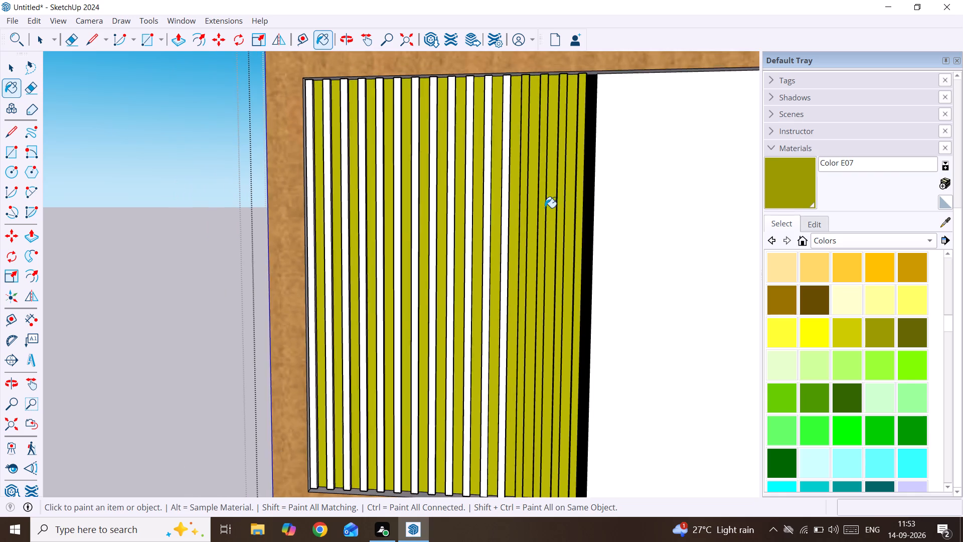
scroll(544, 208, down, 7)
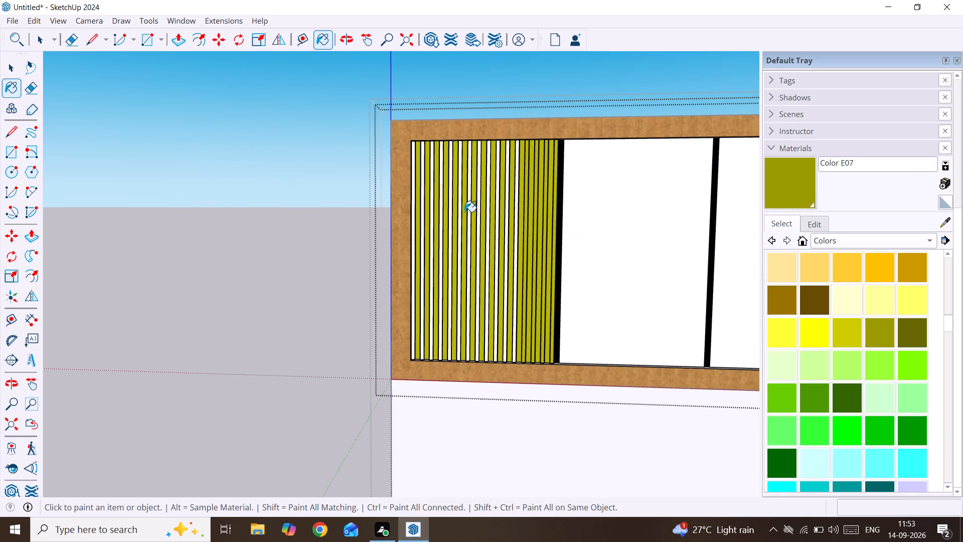
Paint all of the first section's slats, backing and adjoining divider together with Color E07, and leave the strip group.
key(space)
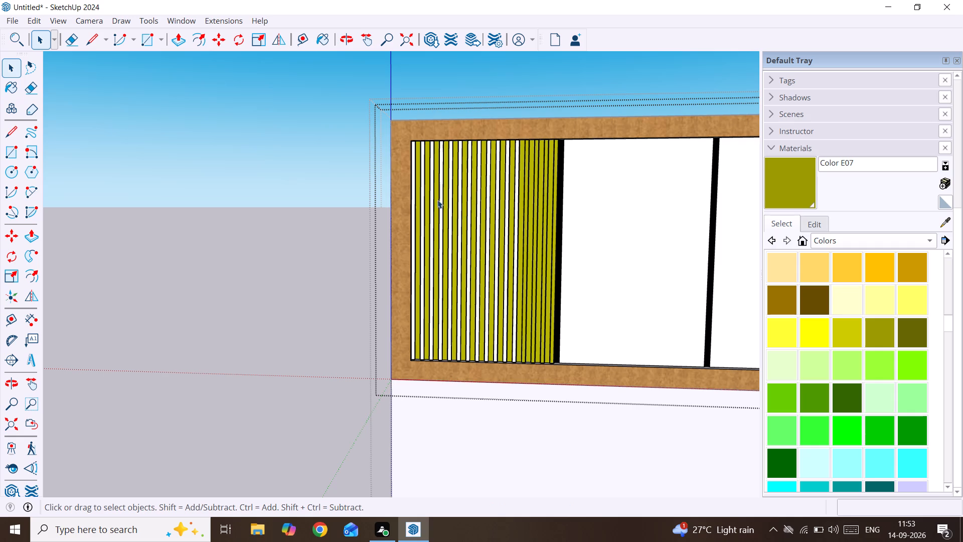
click(414, 146)
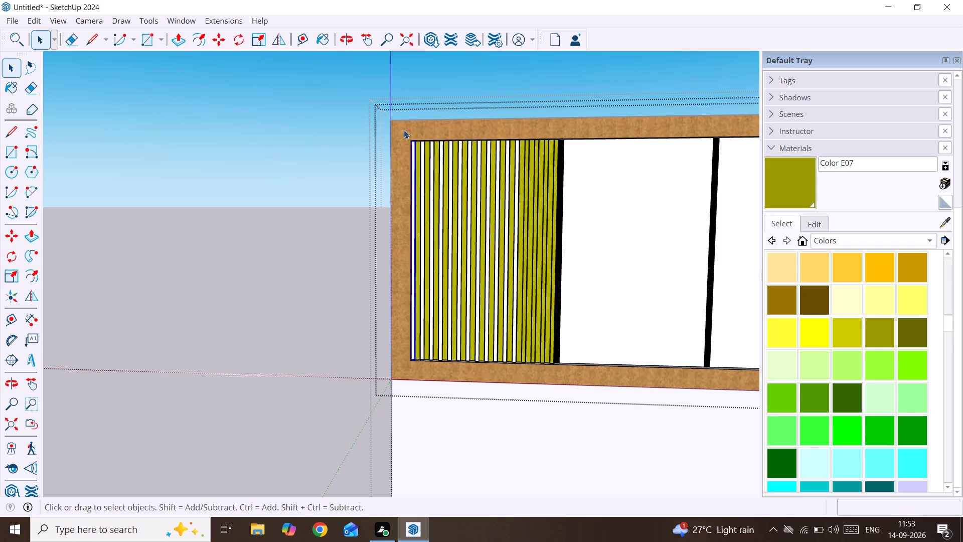
drag(404, 130, 570, 369)
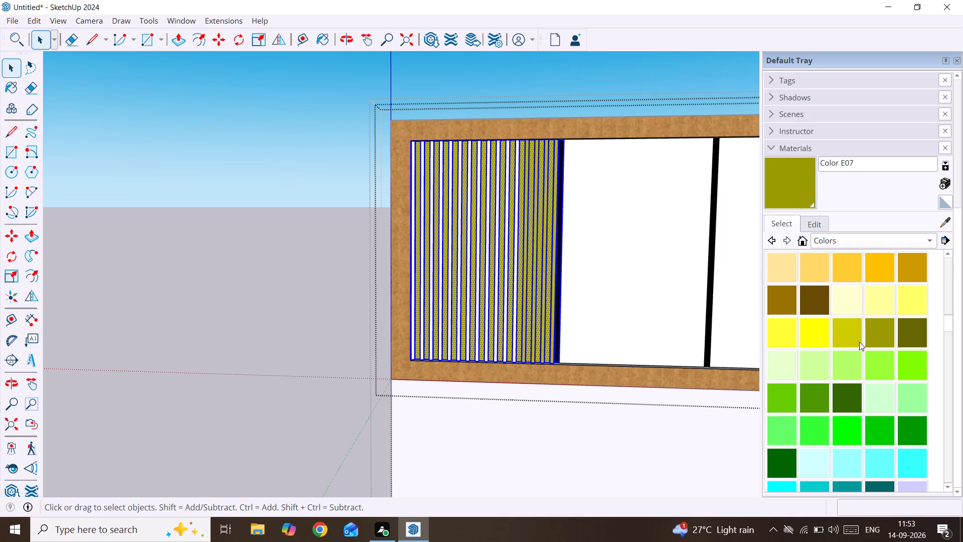
click(799, 189)
click(502, 213)
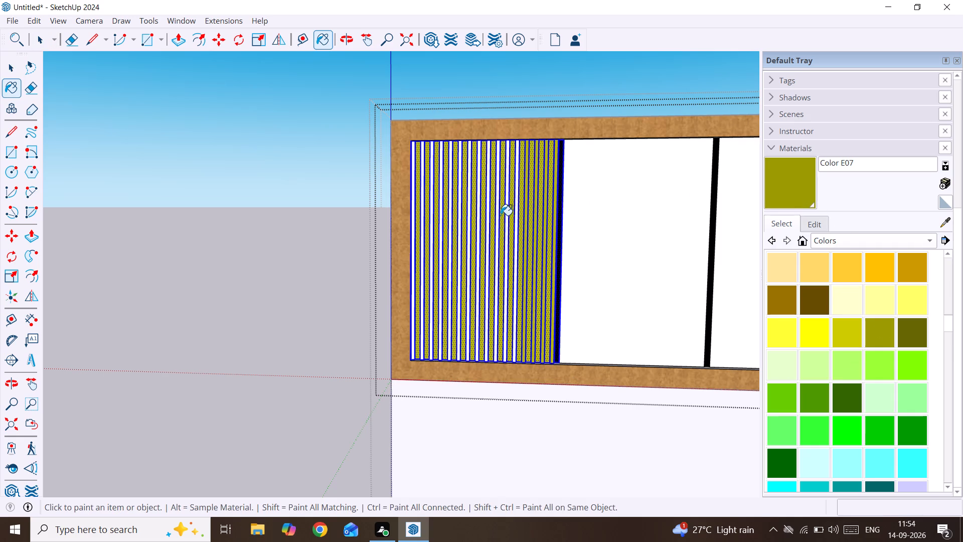
click(223, 251)
key(space)
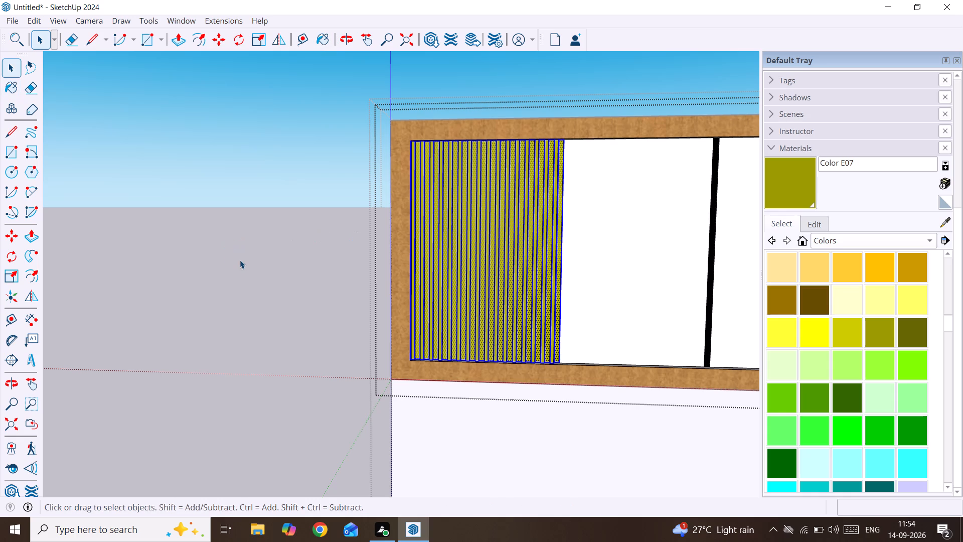
click(241, 260)
scroll(242, 262, down, 5)
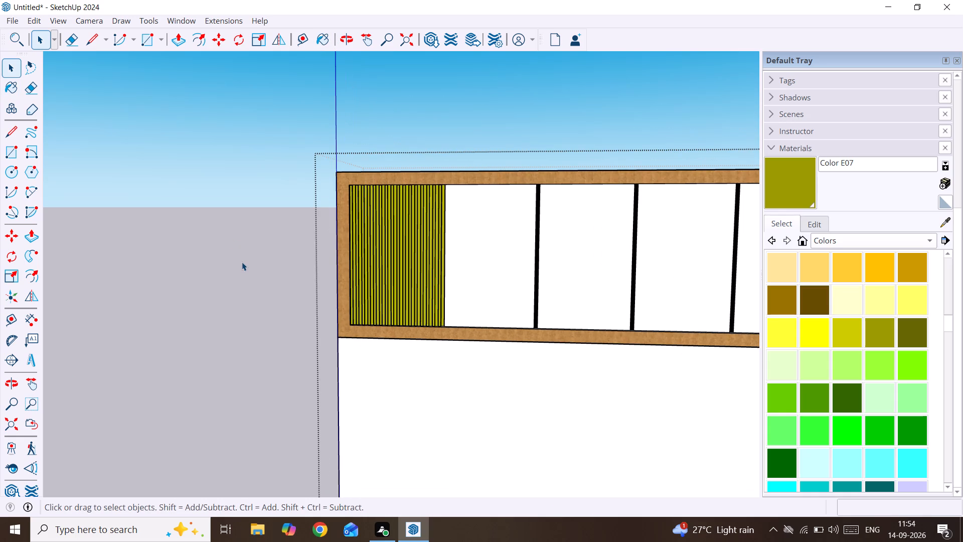
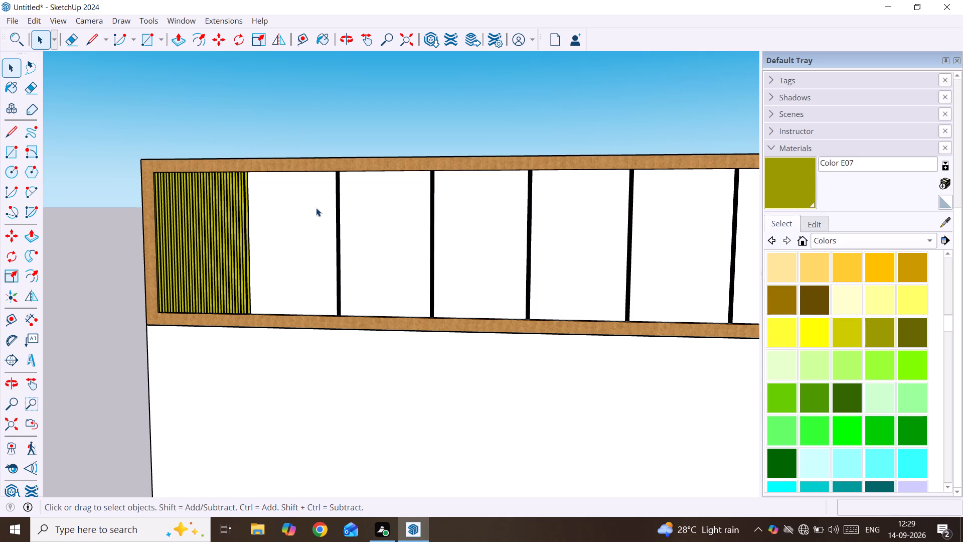
Open the strip group and paint the front face of the first divider with the black Color M09.
scroll(233, 214, up, 3)
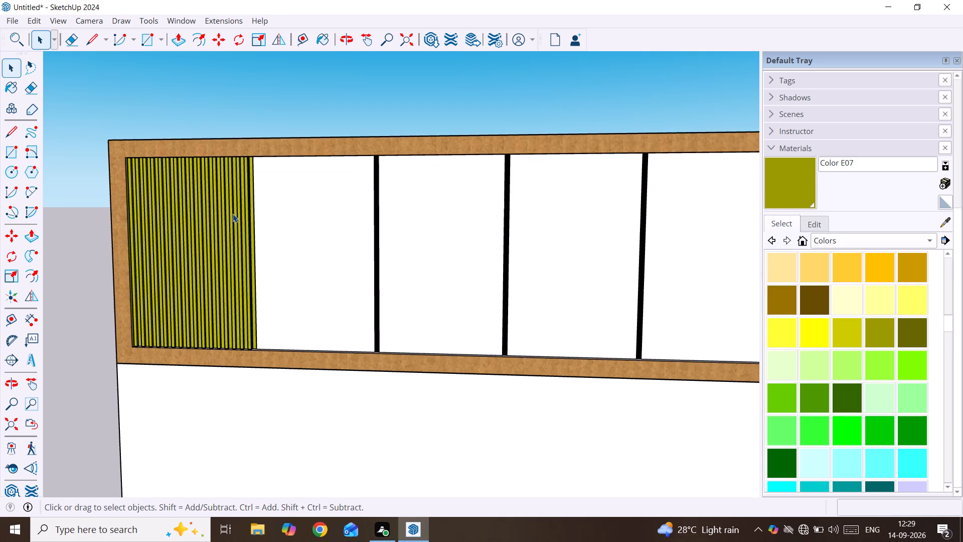
scroll(233, 214, up, 4)
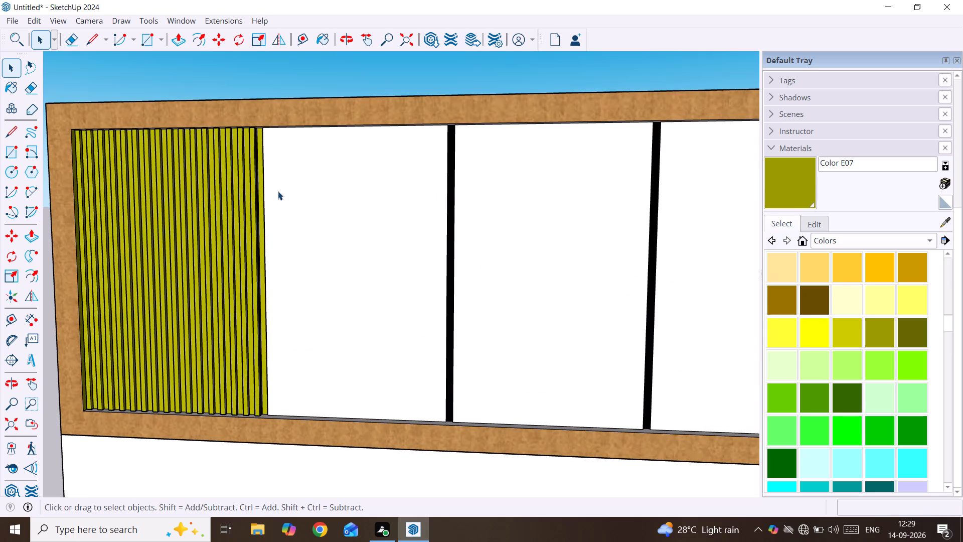
click(262, 205)
double_click(262, 205)
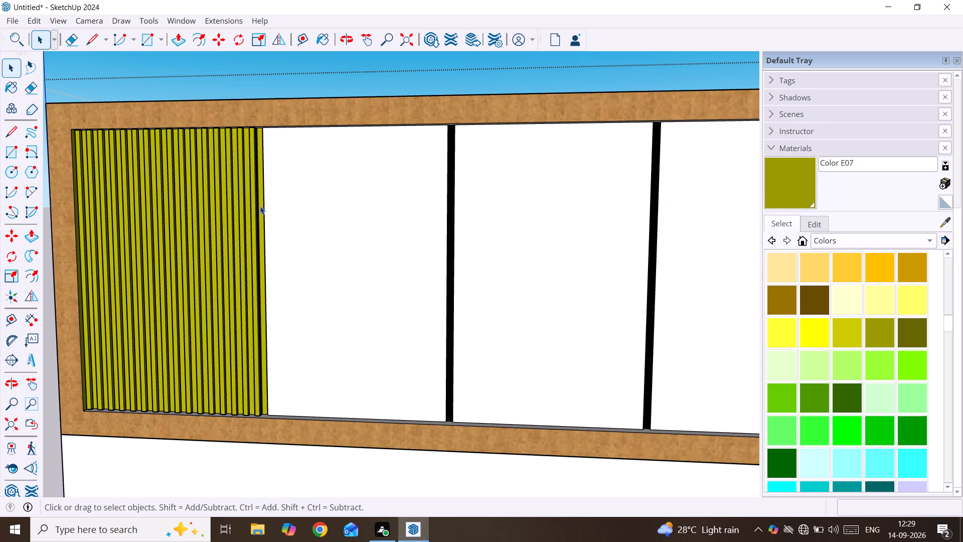
double_click(223, 206)
scroll(222, 205, up, 2)
click(222, 205)
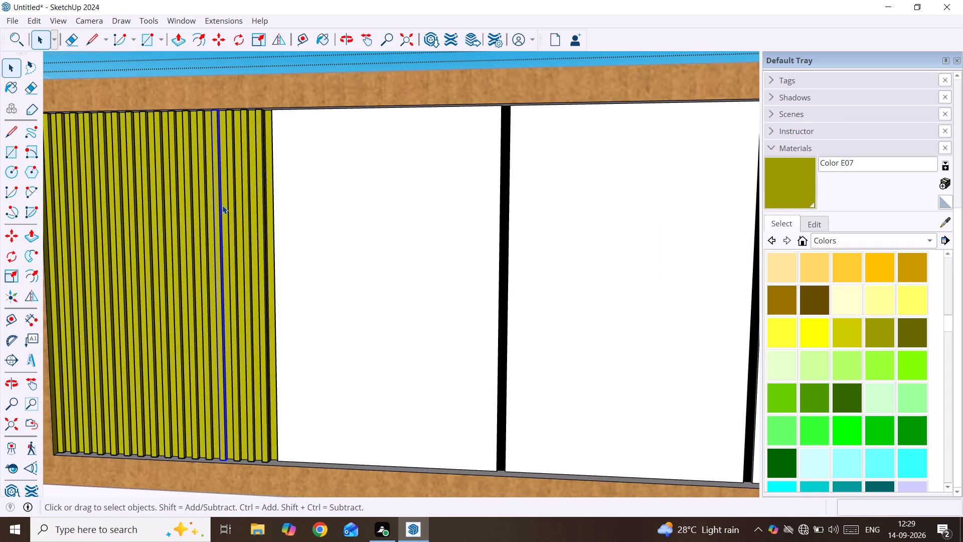
click(267, 191)
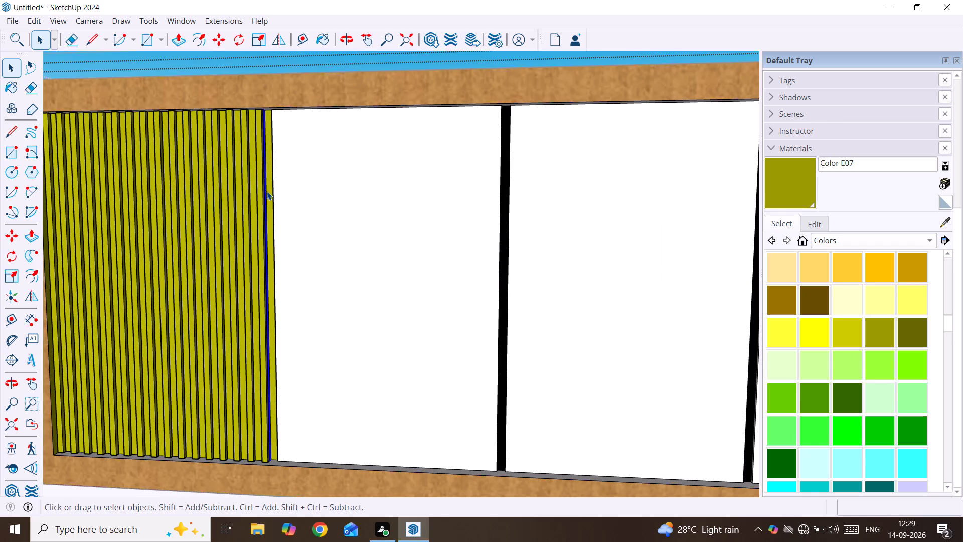
click(268, 191)
click(268, 191)
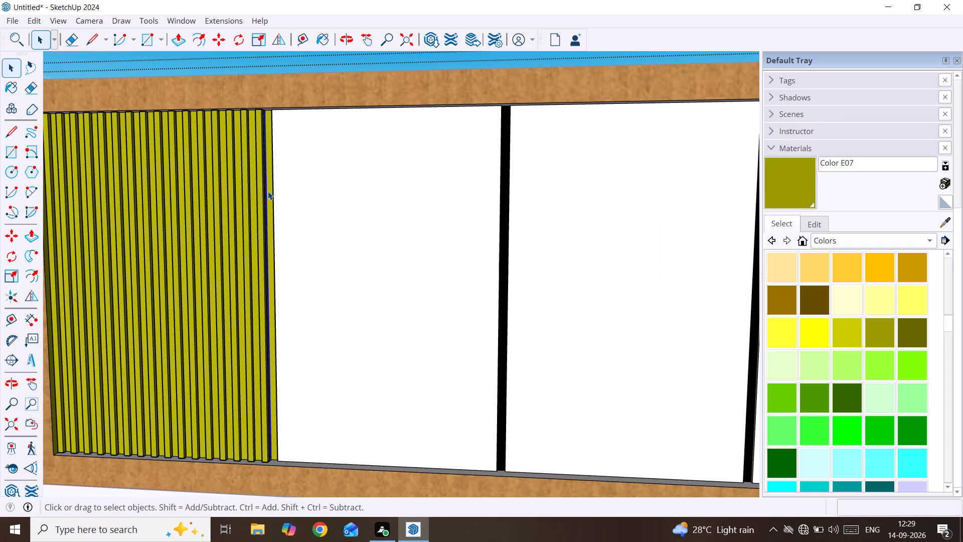
scroll(271, 190, up, 1)
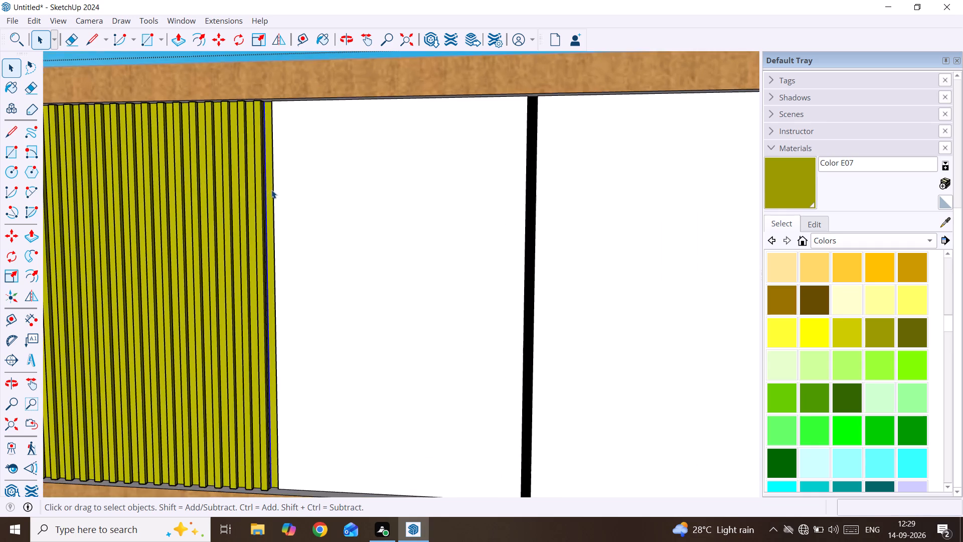
scroll(271, 190, up, 1)
scroll(271, 190, down, 3)
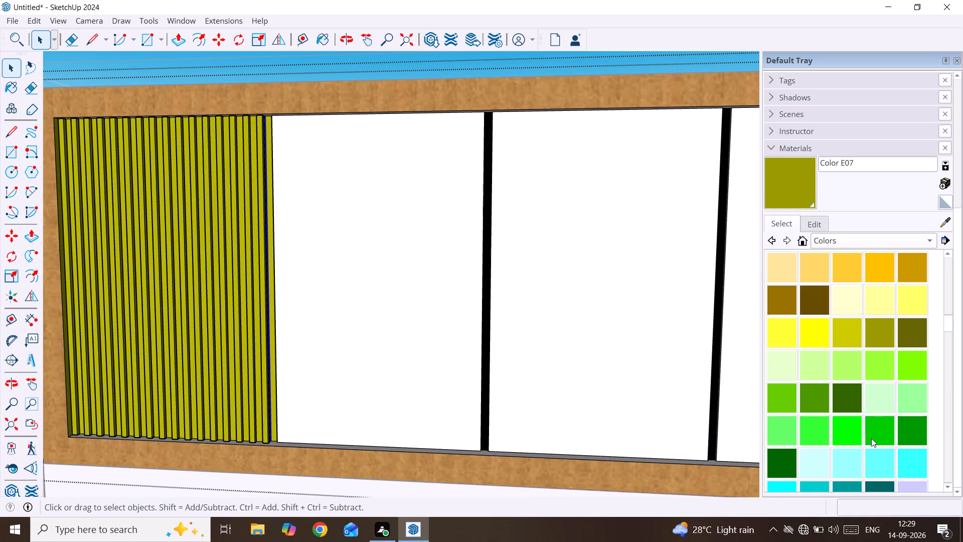
scroll(848, 452, down, 17)
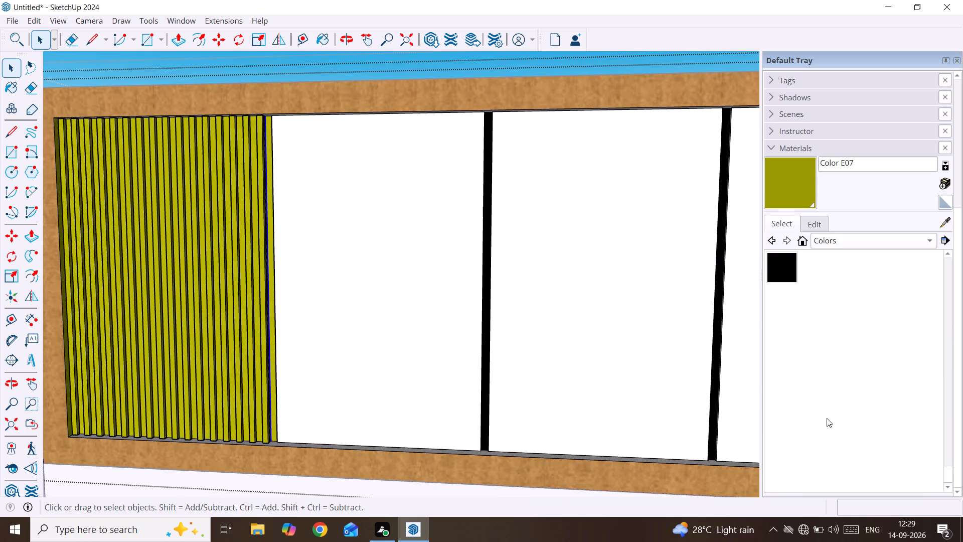
scroll(824, 414, up, 1)
click(780, 307)
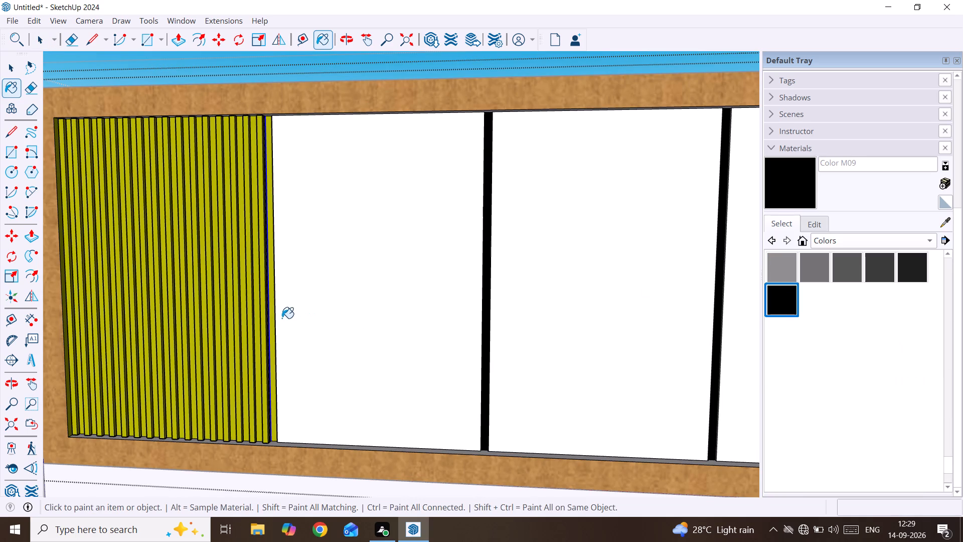
click(272, 326)
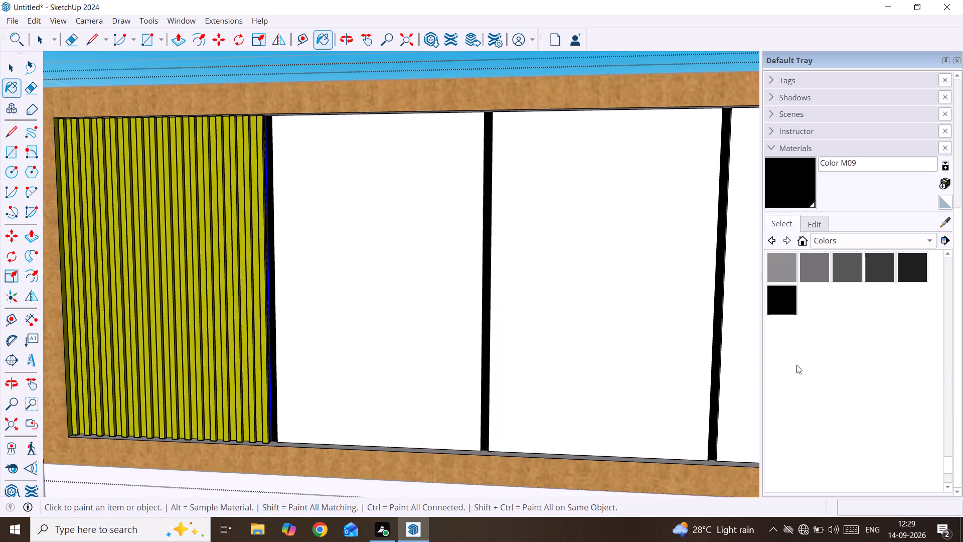
key(space)
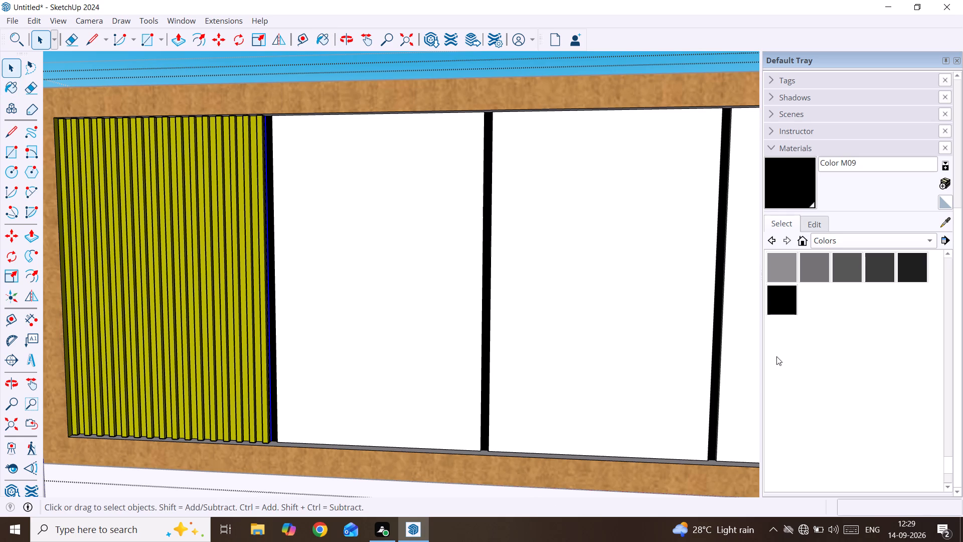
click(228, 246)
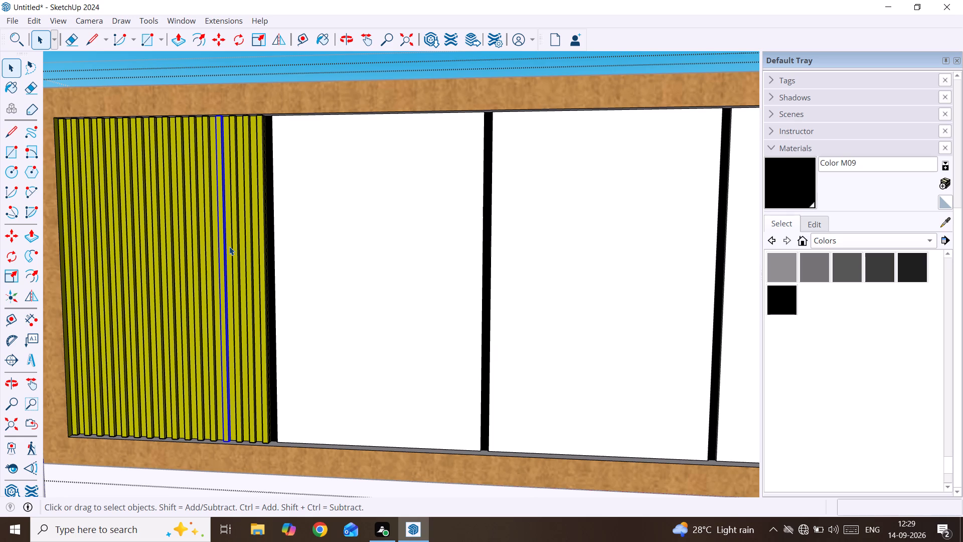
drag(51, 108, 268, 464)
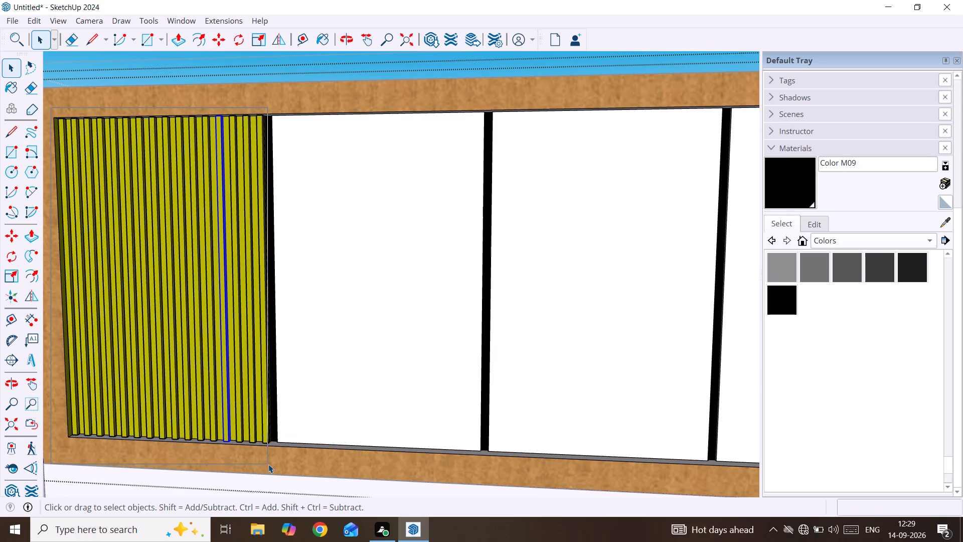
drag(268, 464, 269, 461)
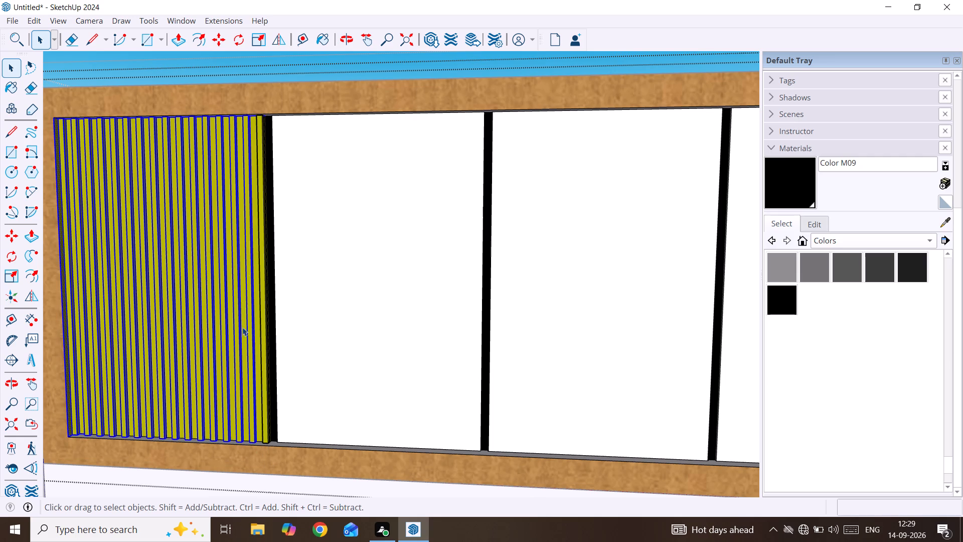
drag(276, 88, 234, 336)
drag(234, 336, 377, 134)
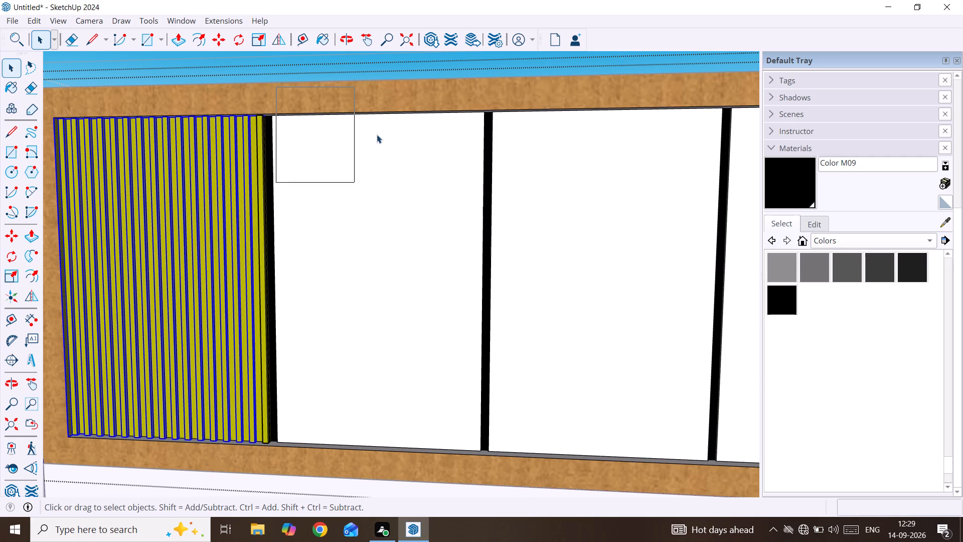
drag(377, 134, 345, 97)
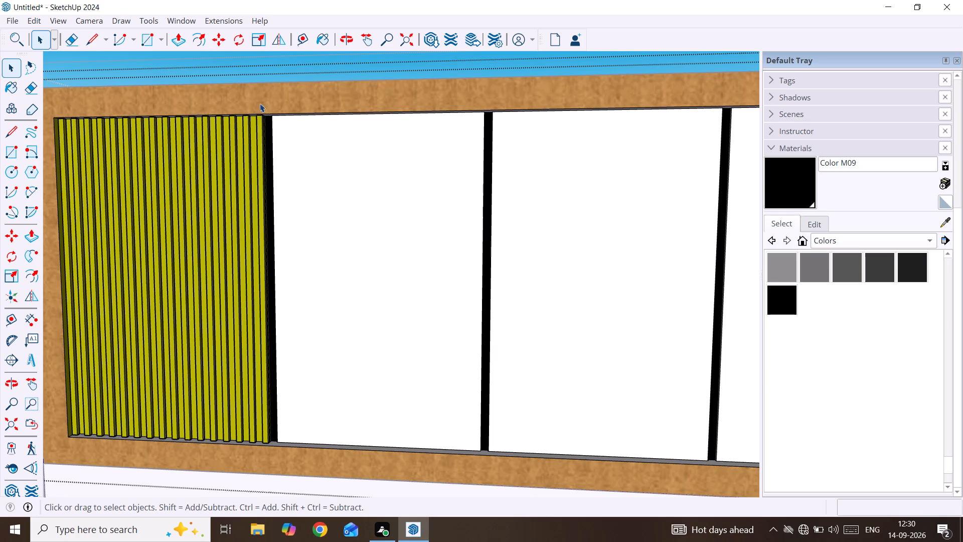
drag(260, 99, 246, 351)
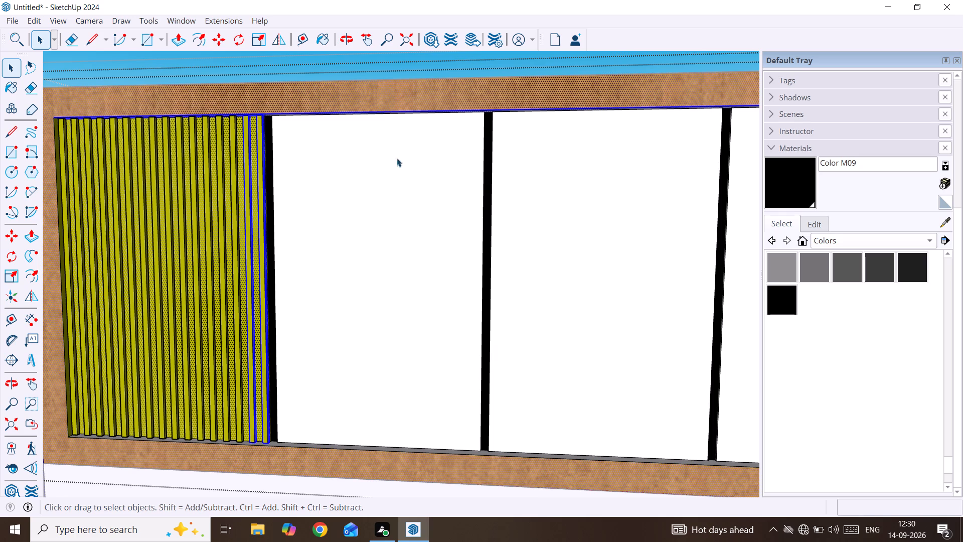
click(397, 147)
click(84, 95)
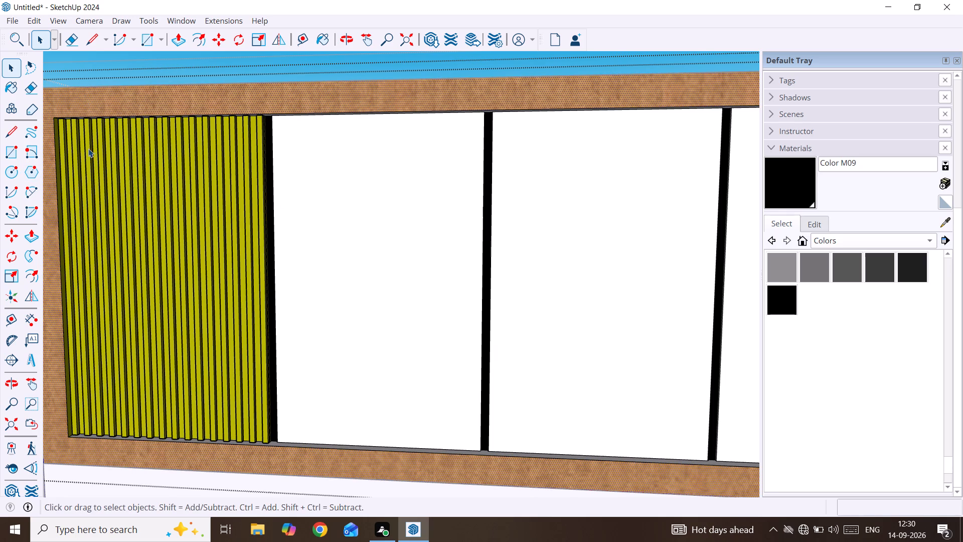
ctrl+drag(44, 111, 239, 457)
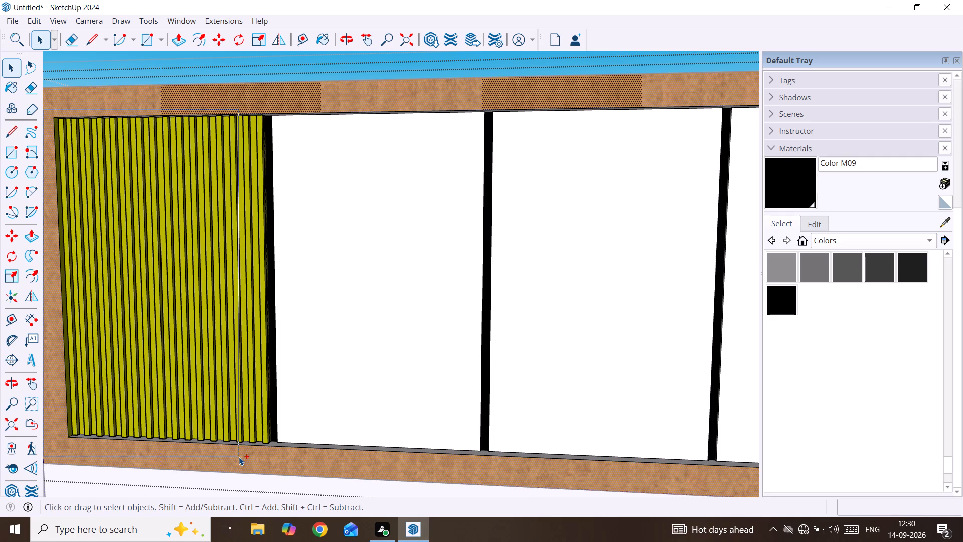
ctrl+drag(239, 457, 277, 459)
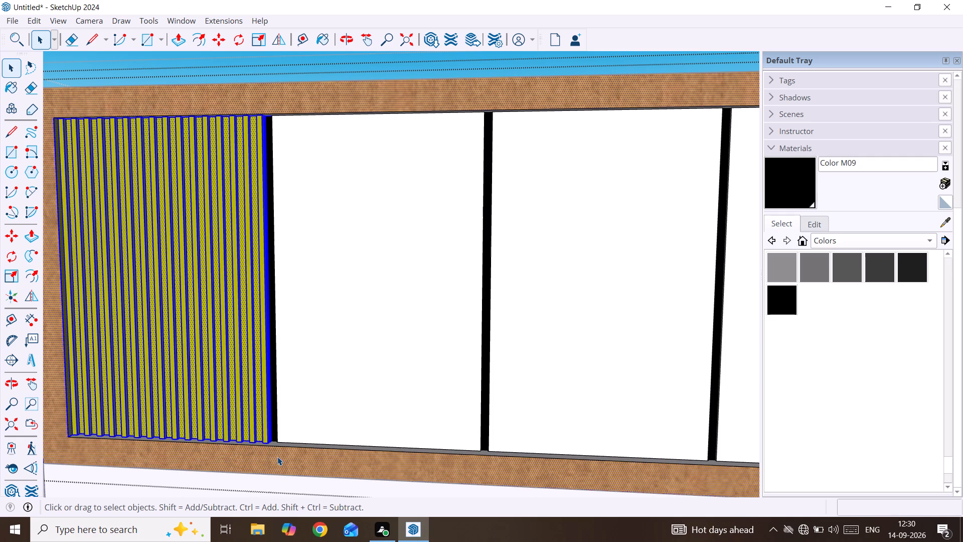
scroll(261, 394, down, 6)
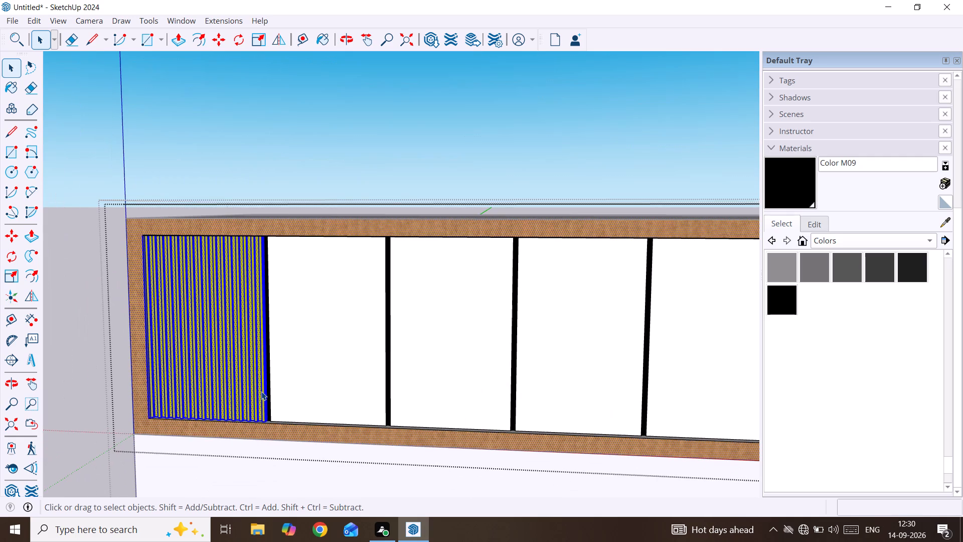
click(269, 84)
Reopen the strip group and copy all of the first section's olive slats 1' 2 15/16" along the strip into the second section.
click(214, 271)
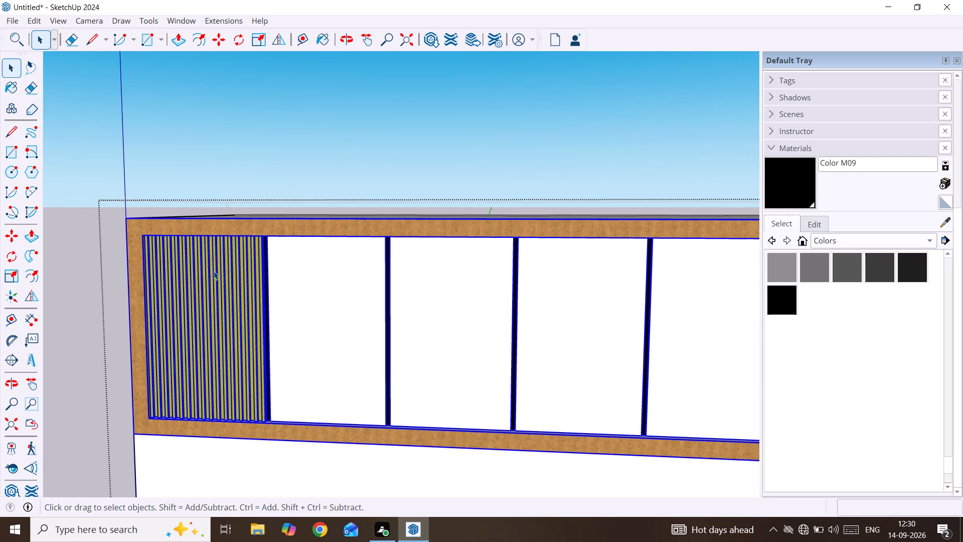
drag(202, 288, 202, 293)
double_click(202, 293)
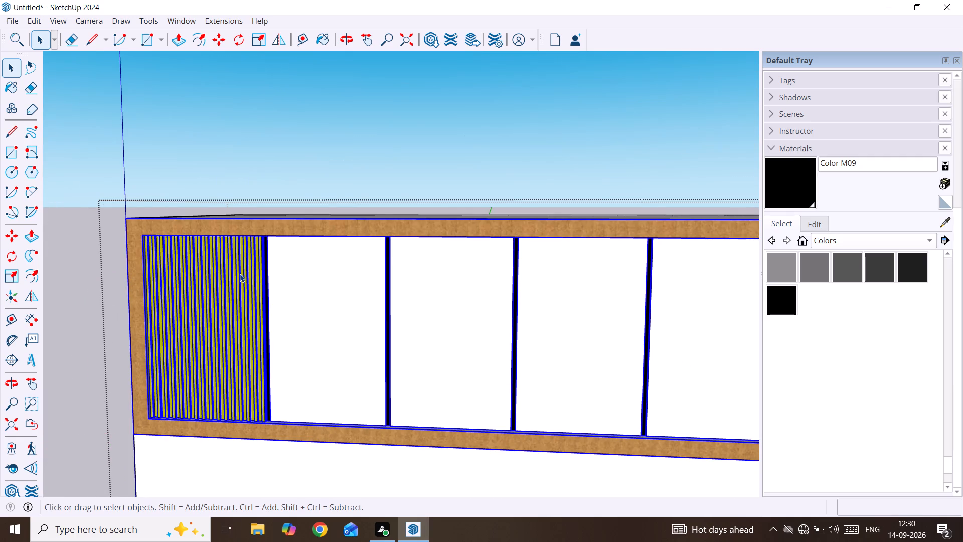
double_click(240, 274)
scroll(240, 273, up, 4)
click(226, 273)
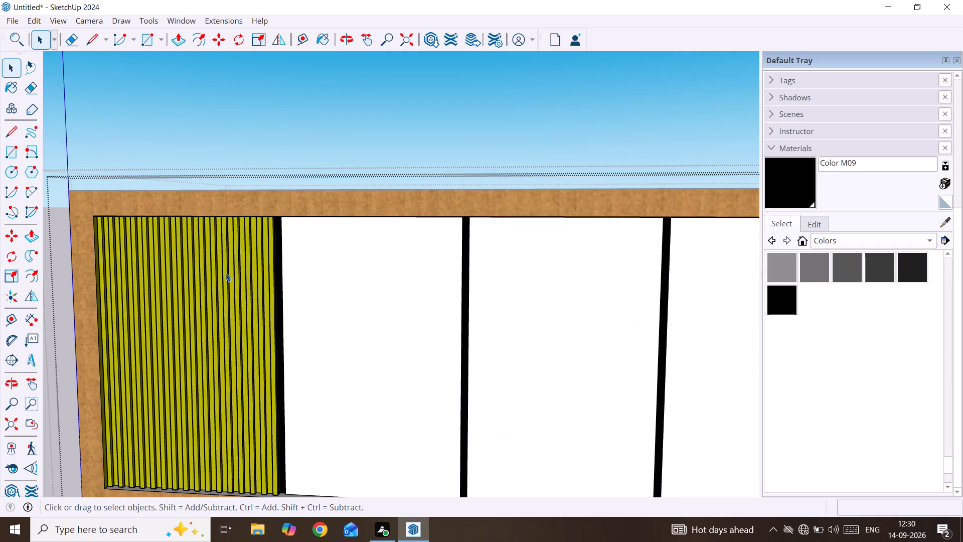
click(106, 274)
scroll(112, 271, down, 2)
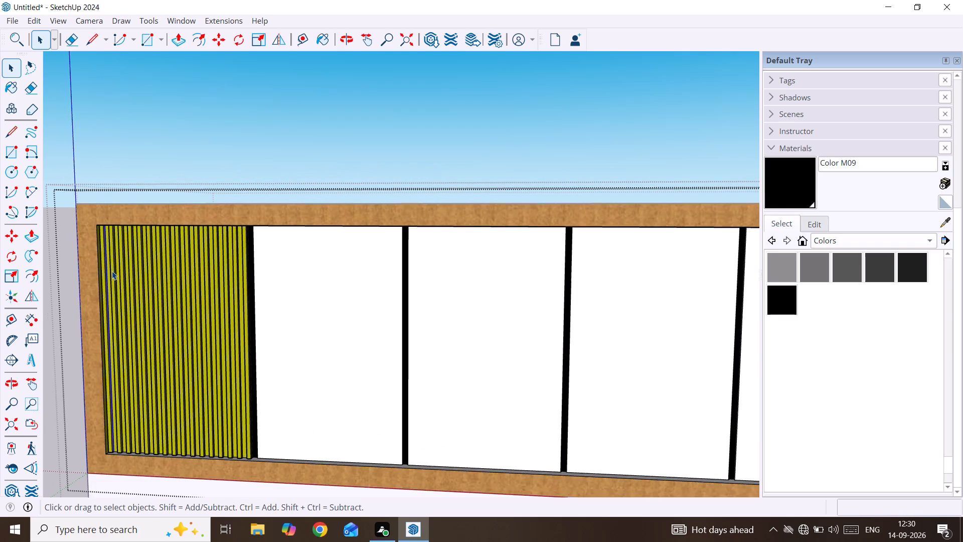
ctrl+drag(92, 218, 153, 296)
ctrl+drag(153, 296, 255, 467)
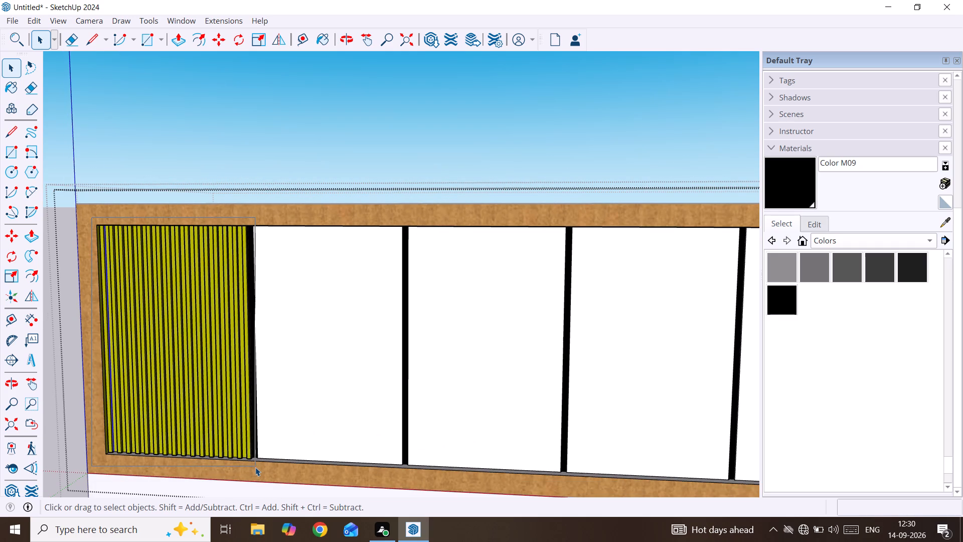
ctrl+drag(255, 467, 257, 467)
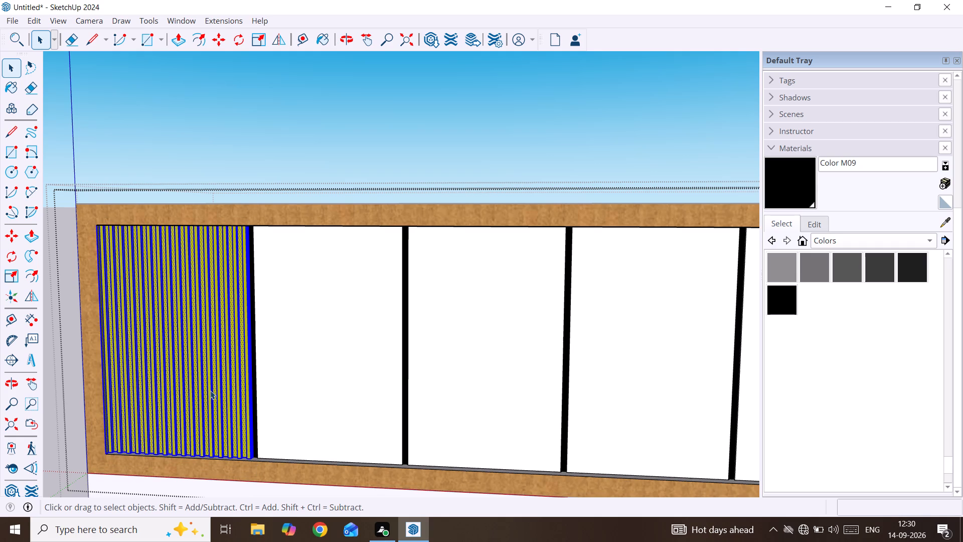
key(m)
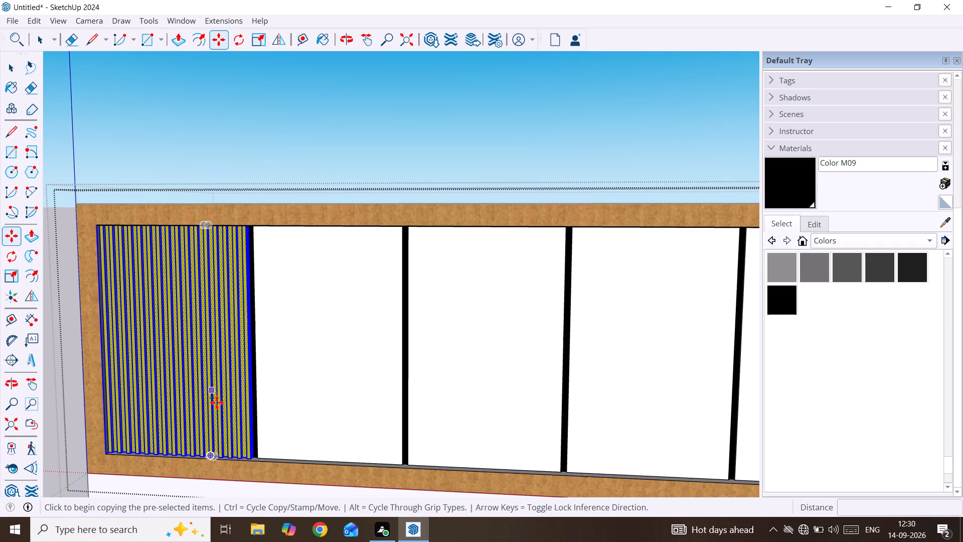
click(249, 461)
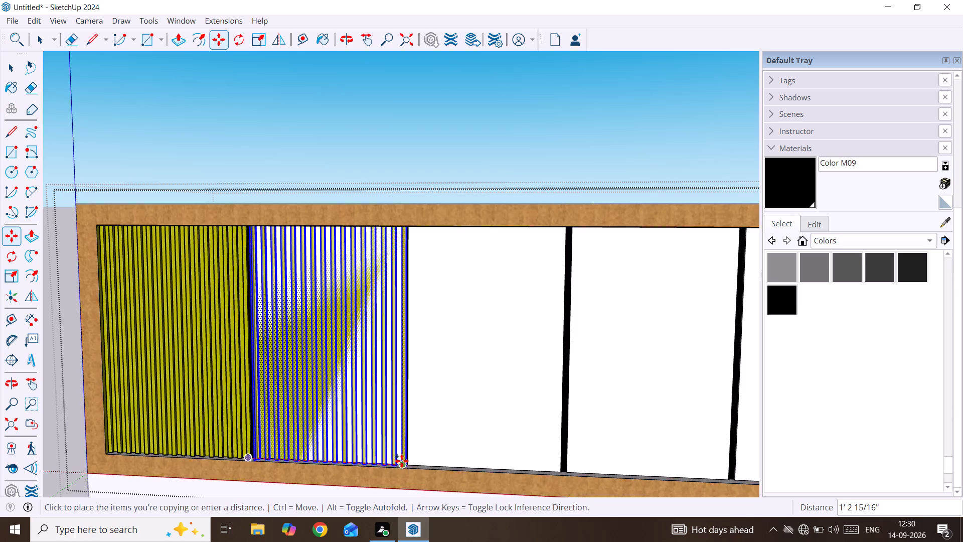
click(402, 461)
Copy the second section's slats about 1' 2 1/8" along the strip into the third section, up to its far divider.
click(403, 461)
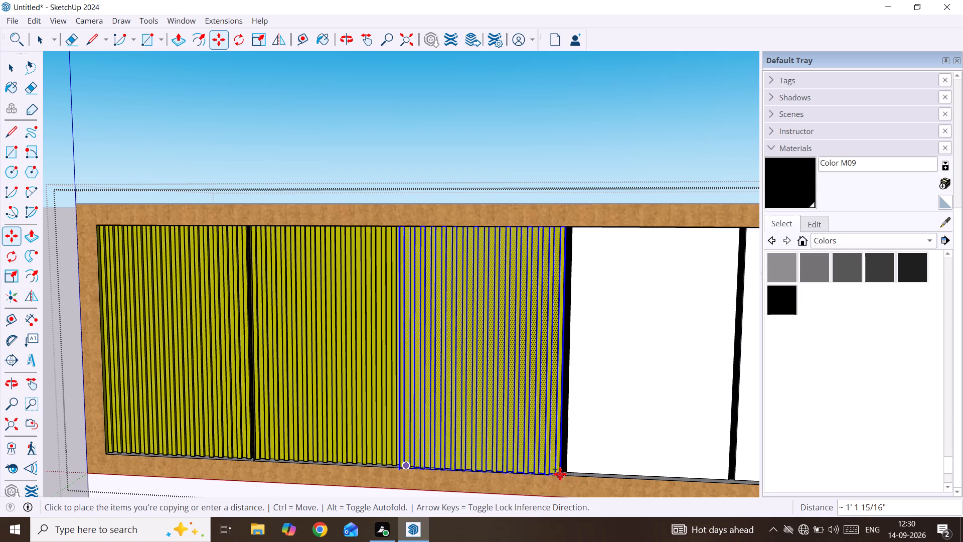
scroll(561, 474, up, 7)
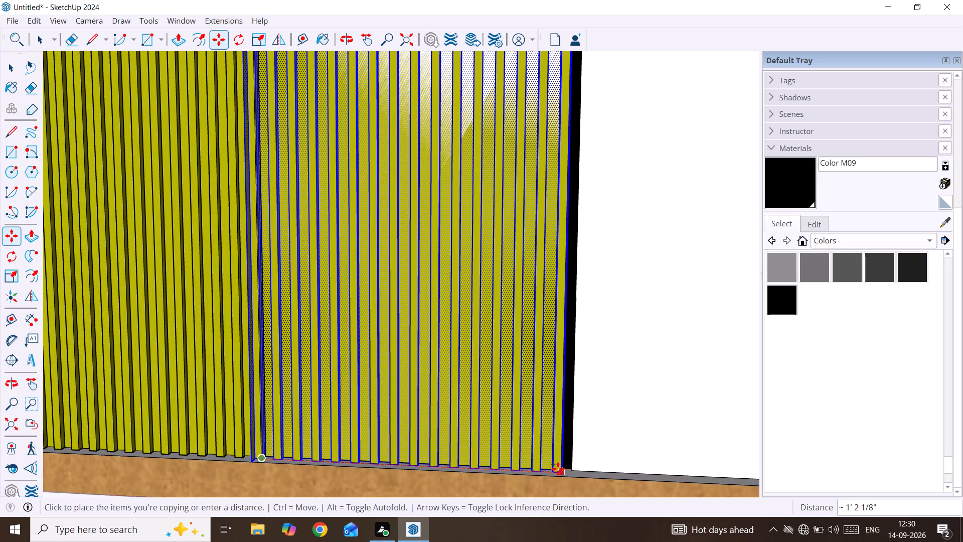
click(557, 468)
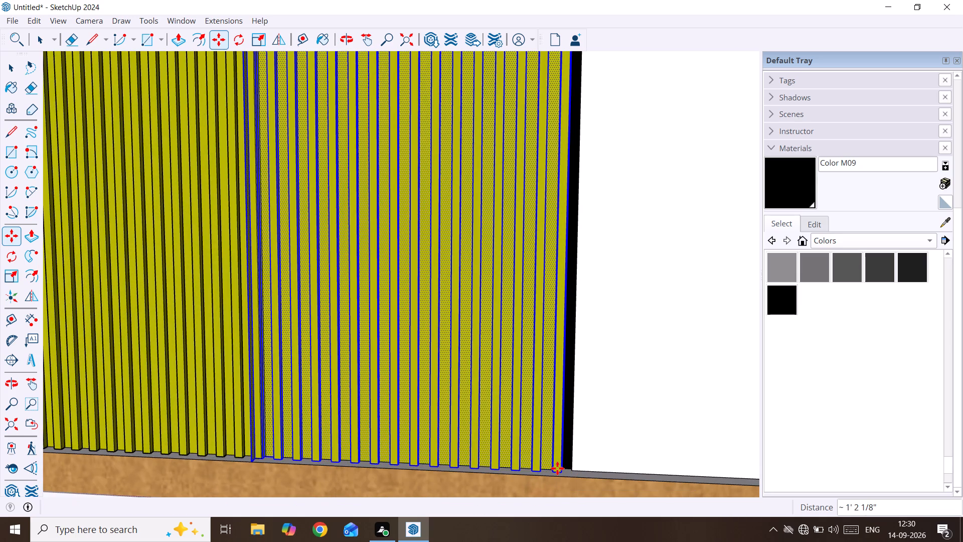
Copy the third section's slats 1' 2 7/16" along the strip into the fourth section, up to its far divider.
click(557, 468)
scroll(678, 442, down, 3)
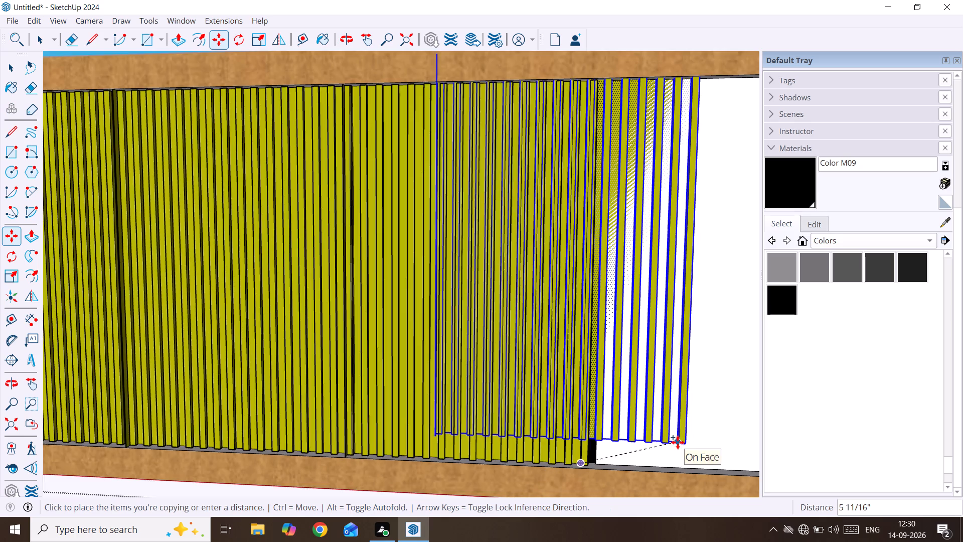
scroll(677, 440, down, 3)
shift+middle_drag(673, 439, 386, 416)
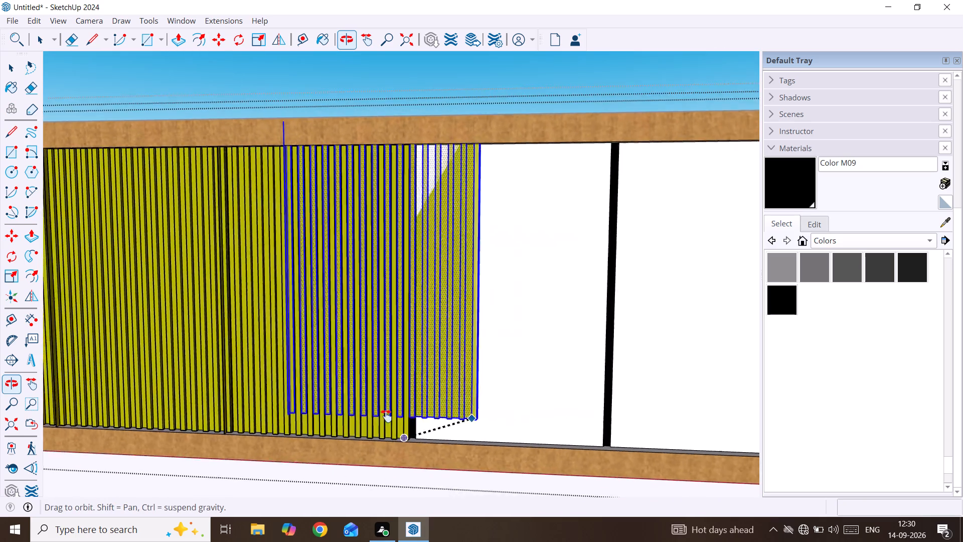
shift+middle_drag(386, 416, 222, 389)
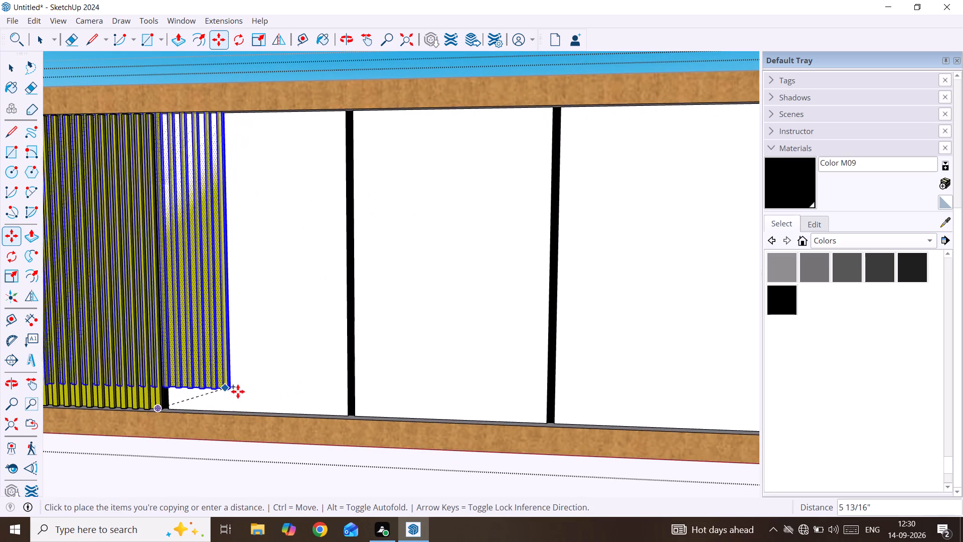
scroll(344, 414, up, 6)
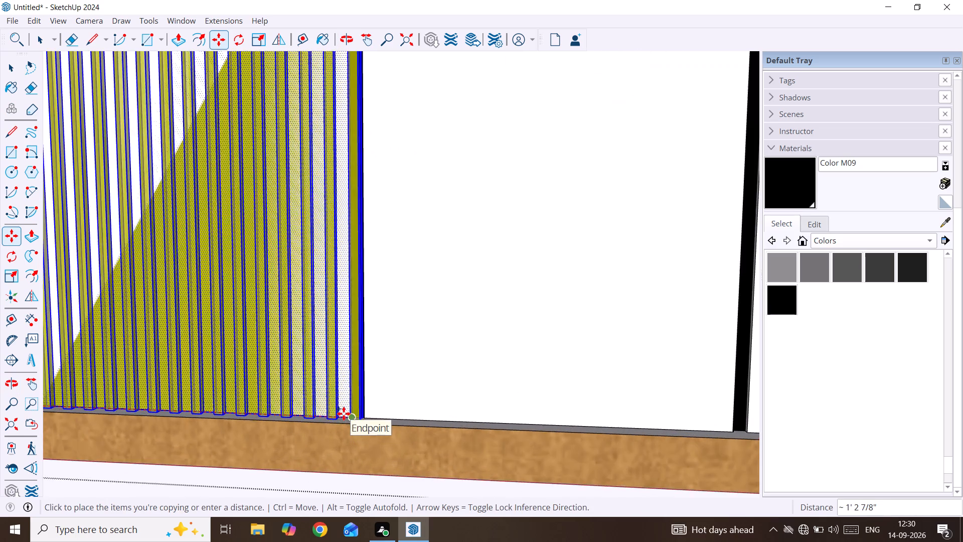
scroll(344, 414, up, 3)
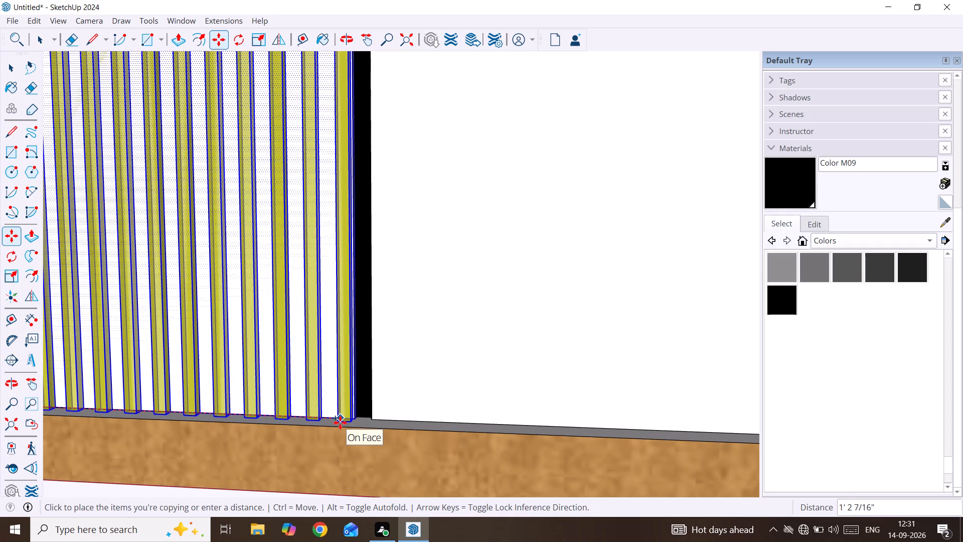
click(341, 423)
scroll(493, 346, down, 11)
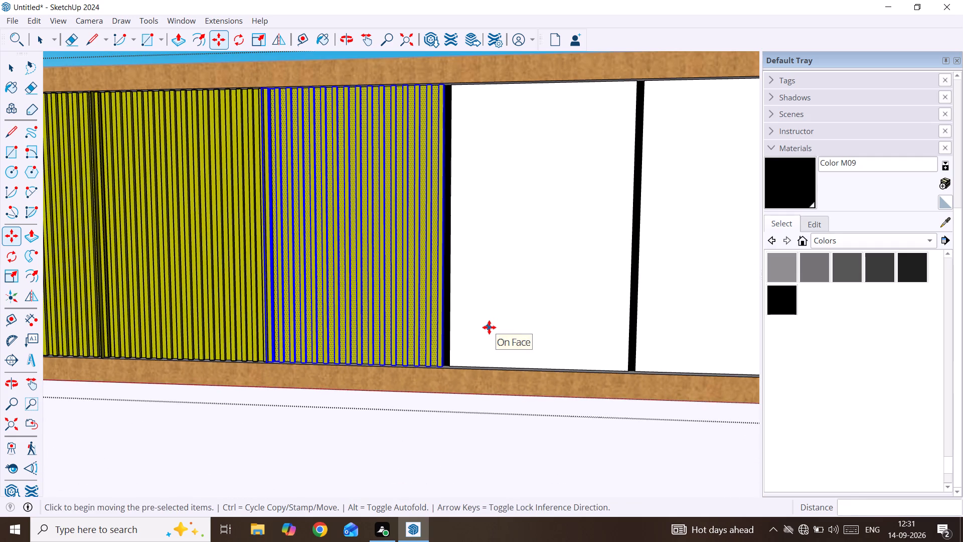
key(space)
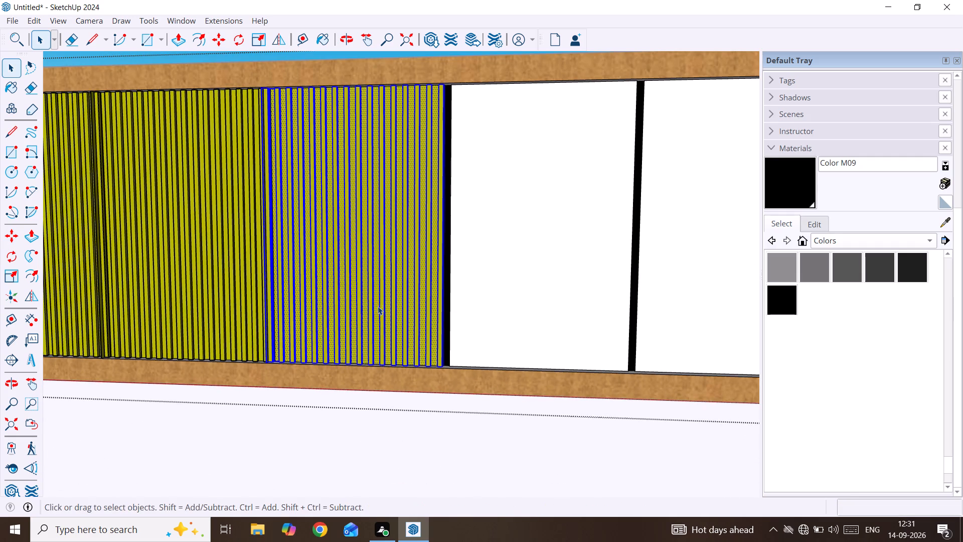
Open the slat at the boundary between the second and third sections, delete its selected geometry, and close it.
scroll(351, 297, down, 9)
middle_drag(259, 268, 313, 266)
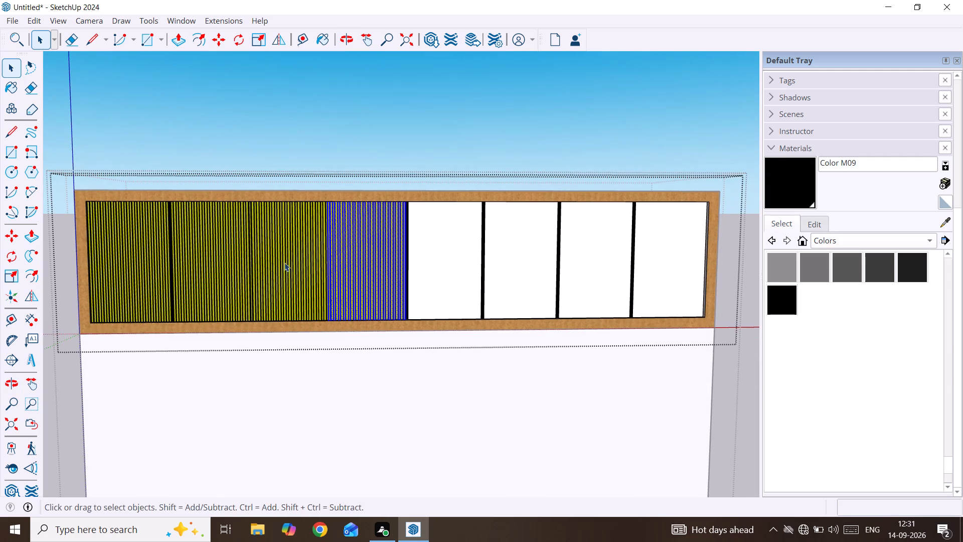
scroll(263, 261, up, 12)
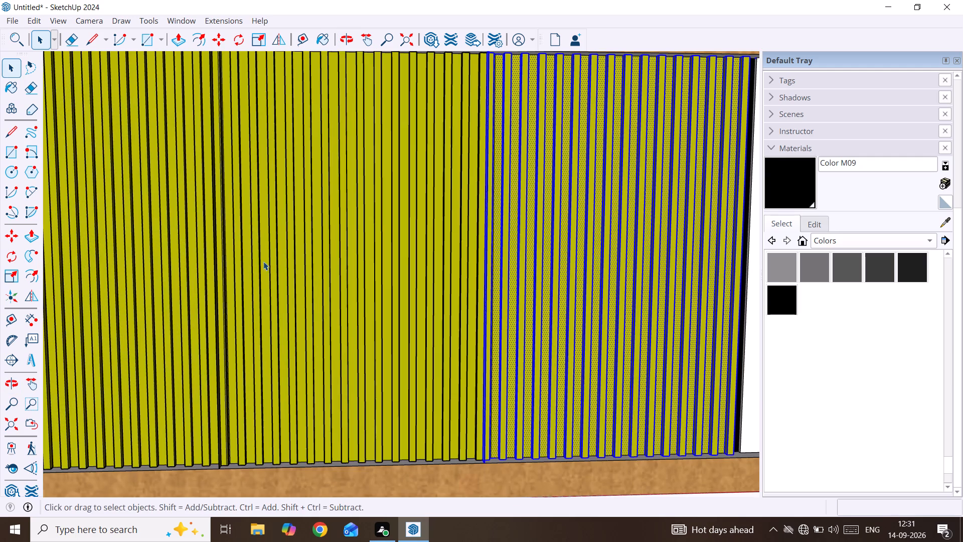
click(219, 244)
click(219, 246)
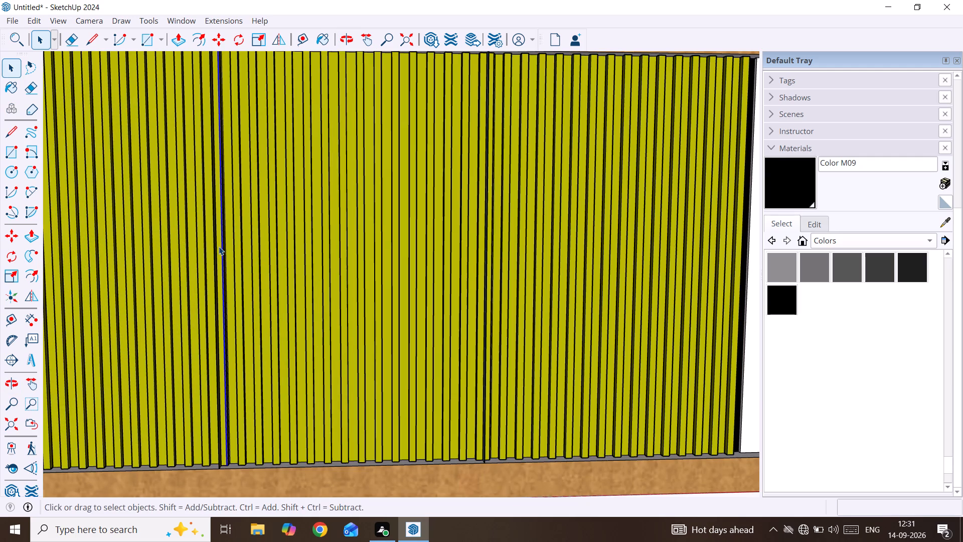
click(217, 251)
click(217, 251)
double_click(217, 251)
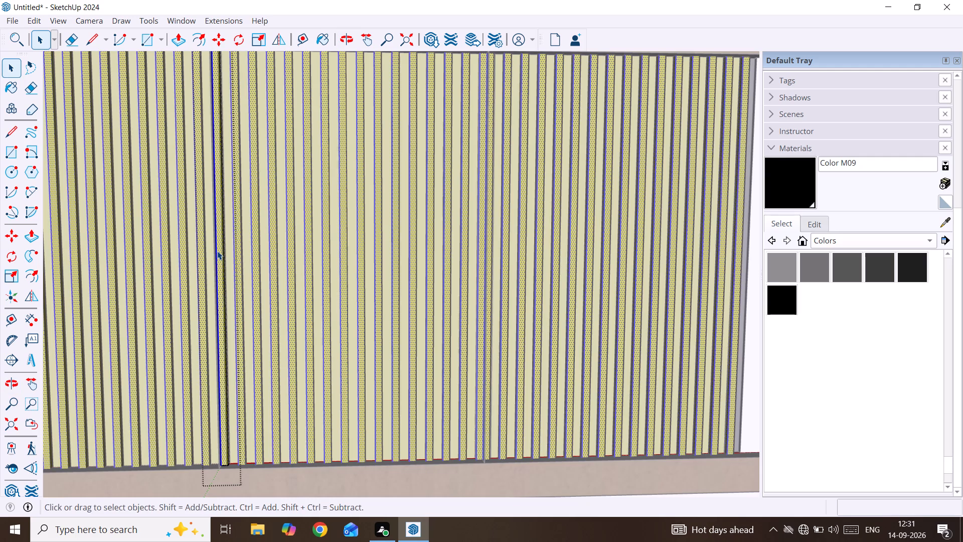
key(Delete)
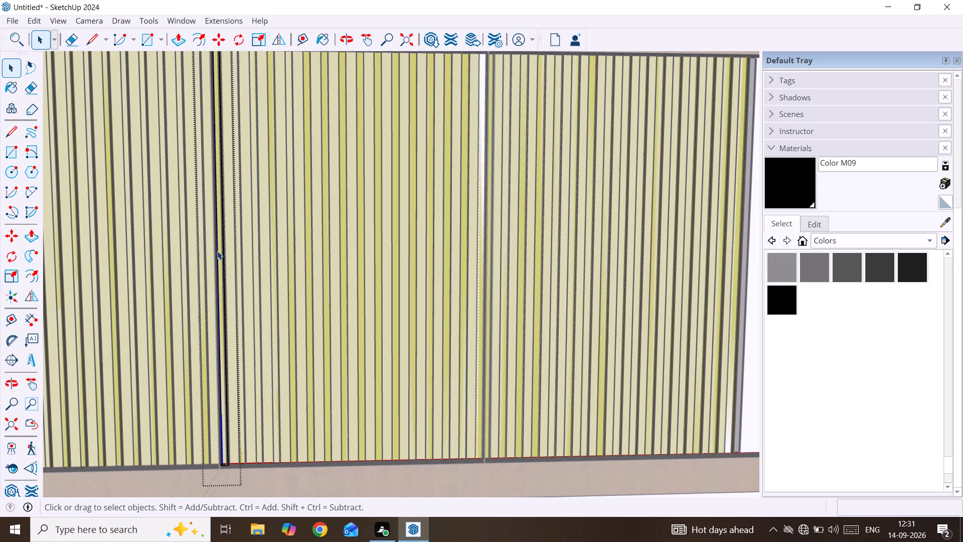
scroll(219, 251, down, 12)
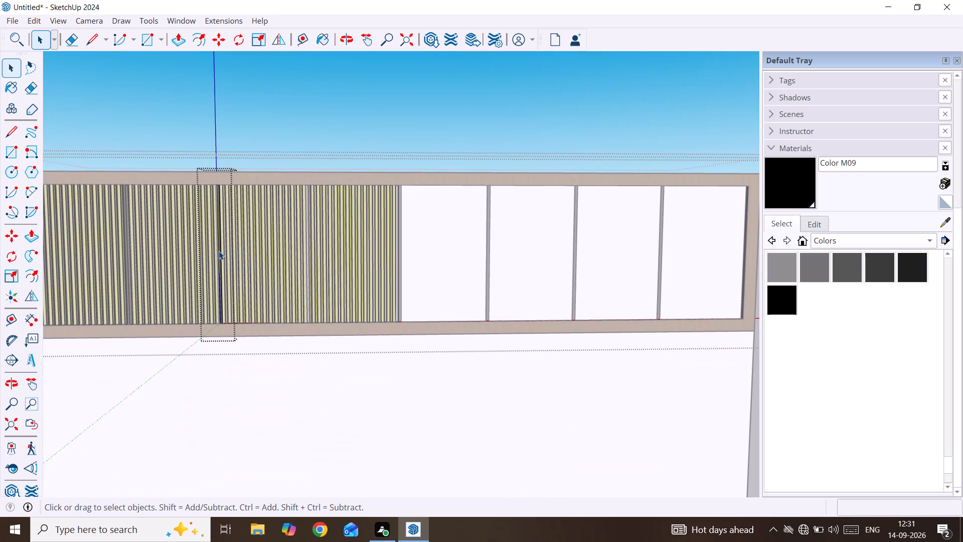
click(426, 128)
Delete the black front face of the divider between the first and second sections.
scroll(189, 246, up, 5)
middle_drag(188, 246, 178, 246)
scroll(179, 243, up, 1)
scroll(179, 242, down, 7)
scroll(332, 218, down, 3)
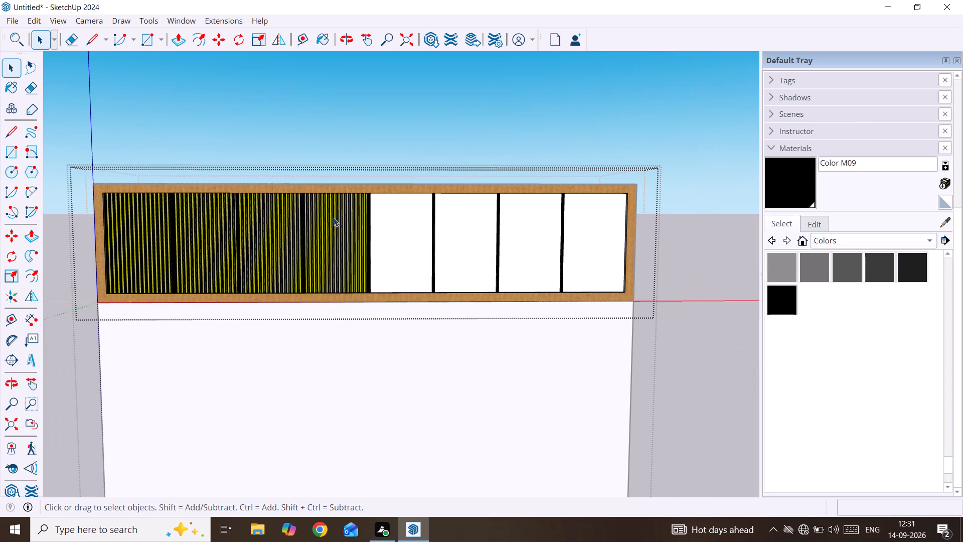
shift+middle_drag(340, 217, 506, 229)
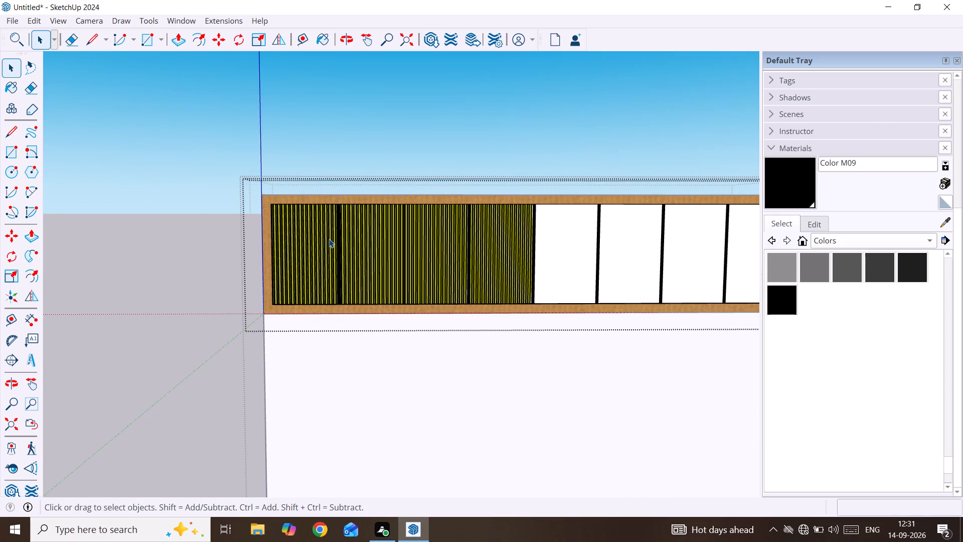
scroll(326, 239, up, 11)
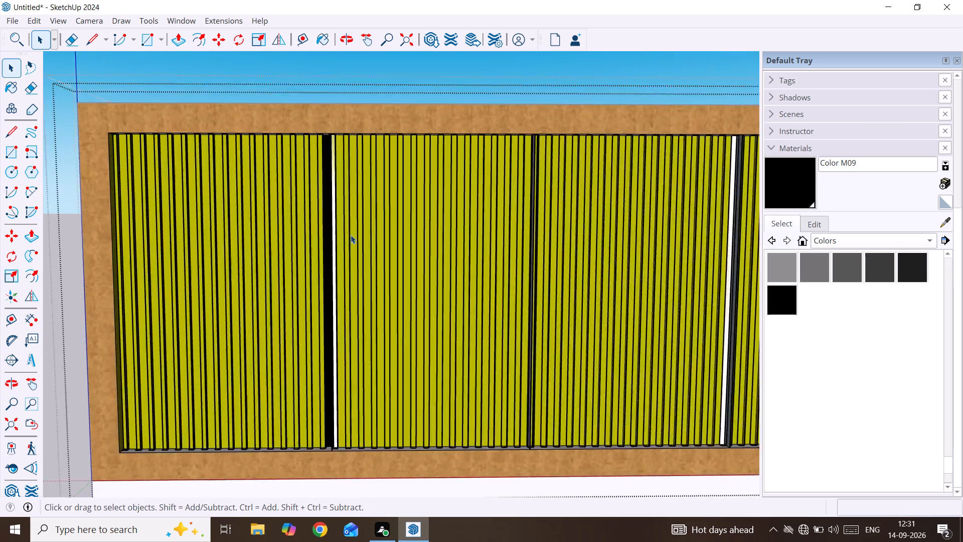
scroll(351, 235, up, 3)
click(322, 243)
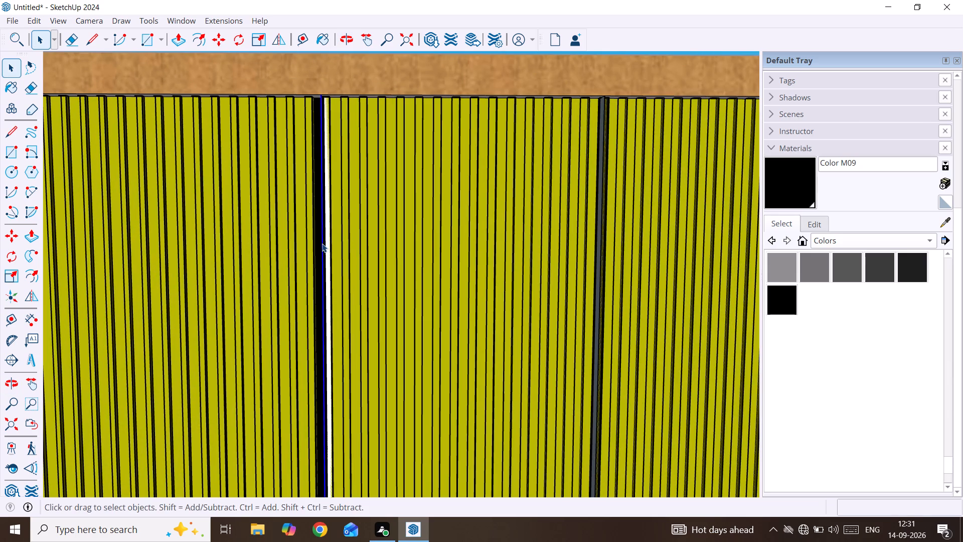
click(320, 247)
click(320, 248)
click(320, 248)
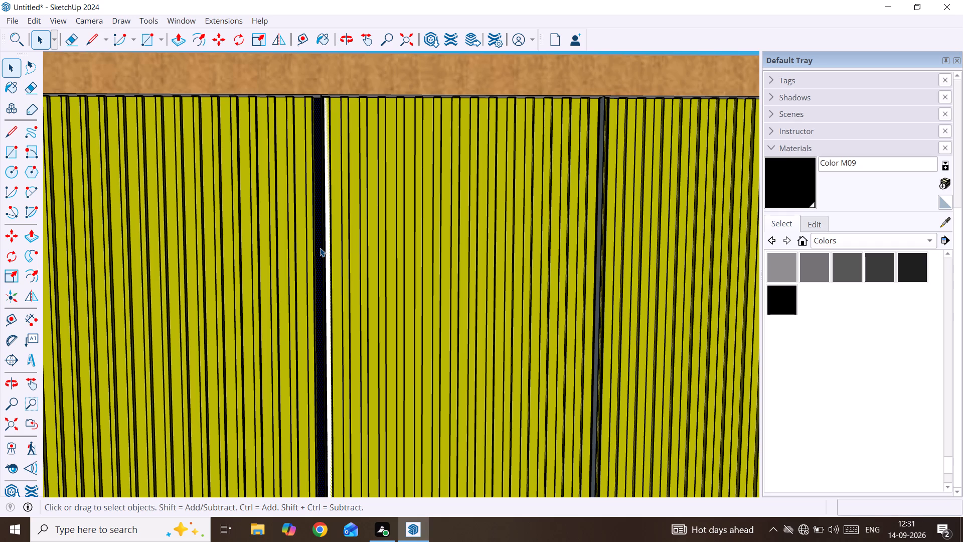
key(Delete)
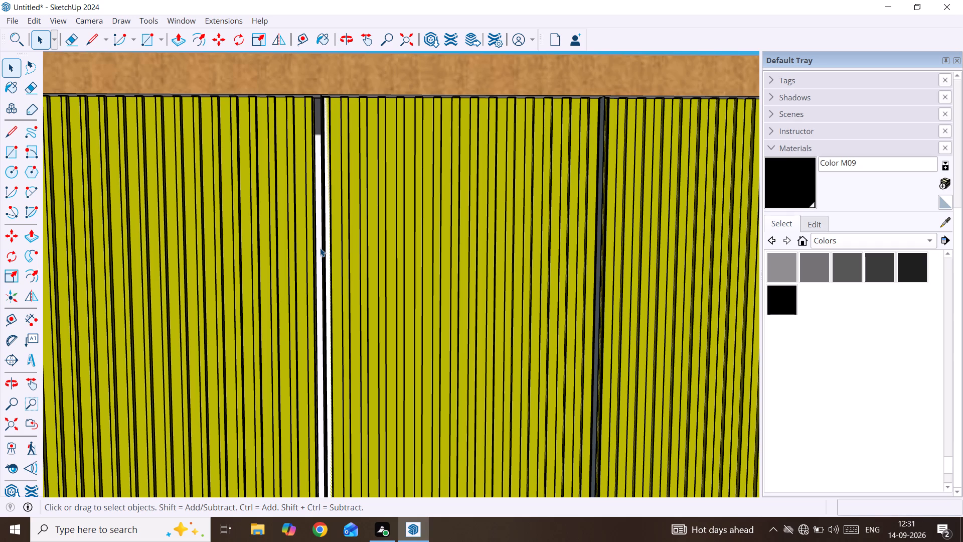
Examine the first four slatted sections and the gaps beside their dividers up close.
scroll(320, 248, down, 14)
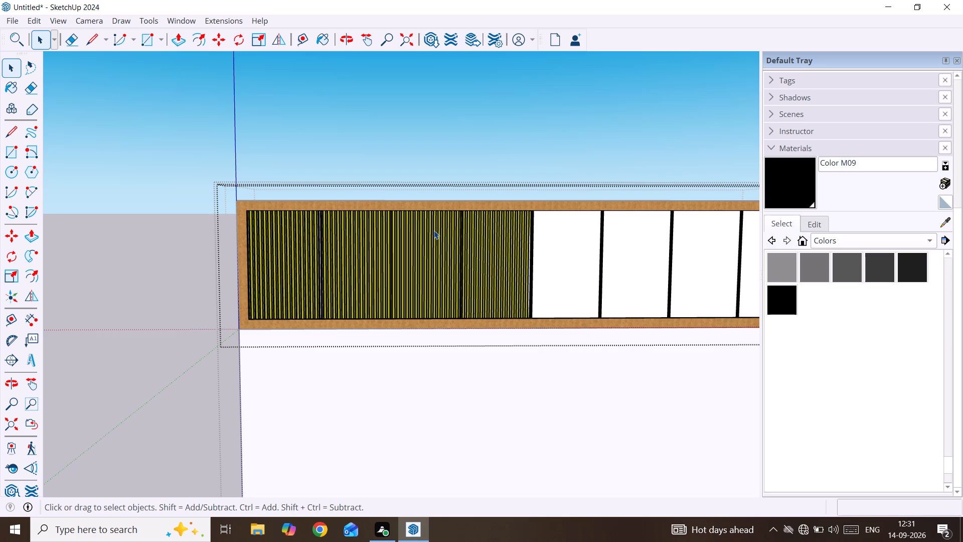
scroll(438, 228, up, 5)
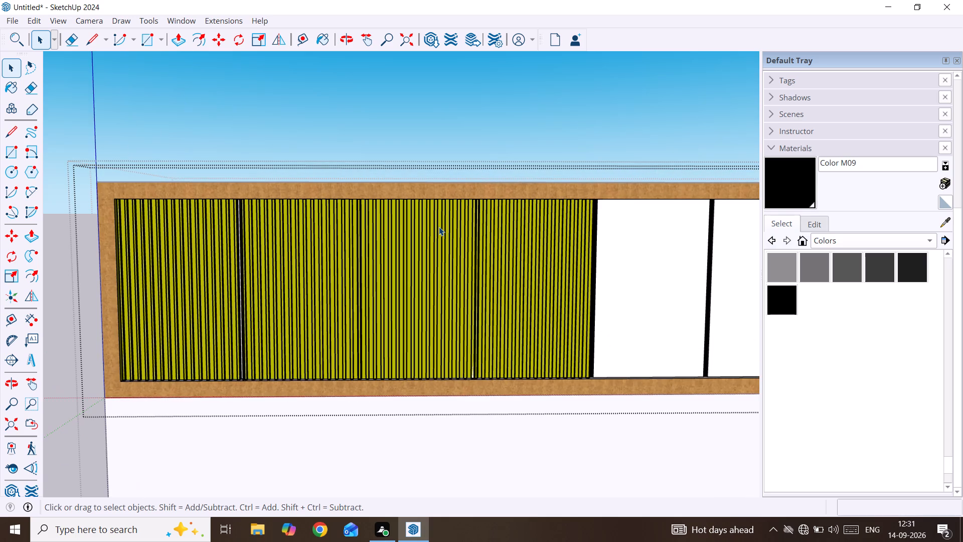
scroll(266, 265, up, 5)
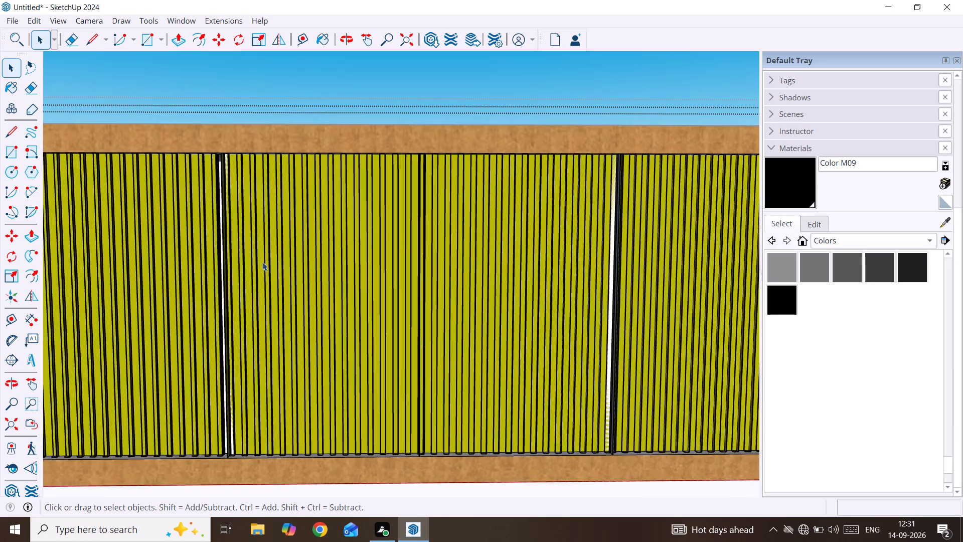
scroll(262, 262, up, 4)
scroll(217, 211, up, 6)
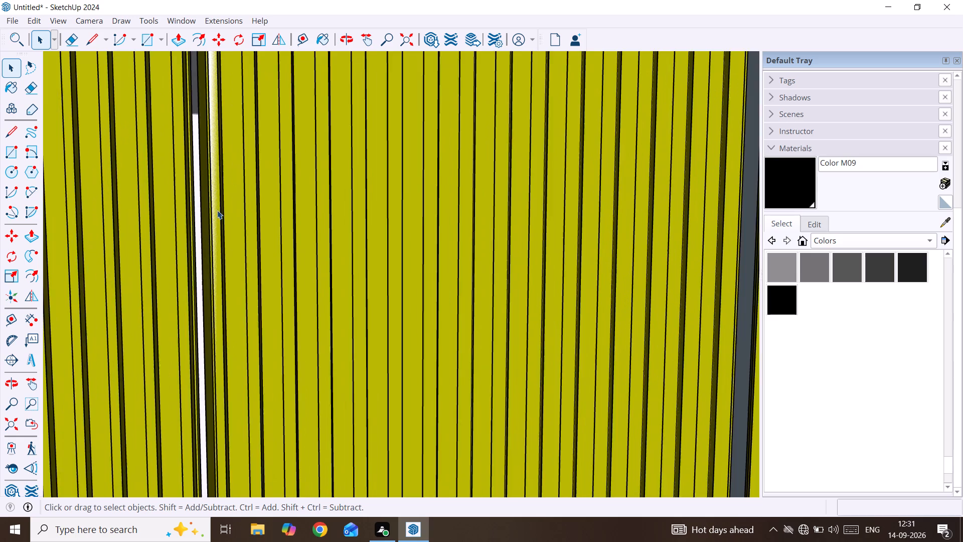
scroll(217, 210, down, 20)
scroll(217, 210, down, 3)
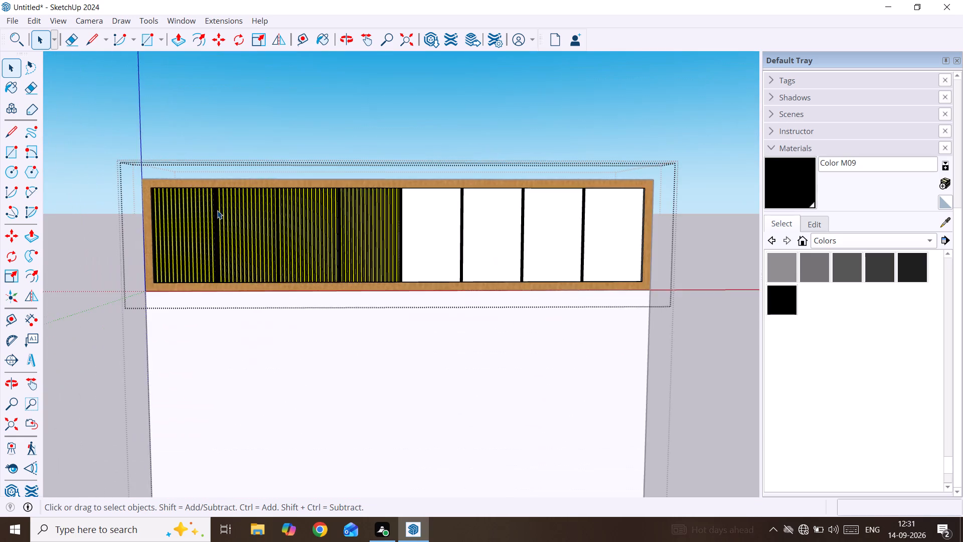
Sample the olive Color E07 from the slats and paint the backing faces of the four remaining sections.
scroll(217, 210, down, 4)
shift+middle_drag(391, 236, 377, 238)
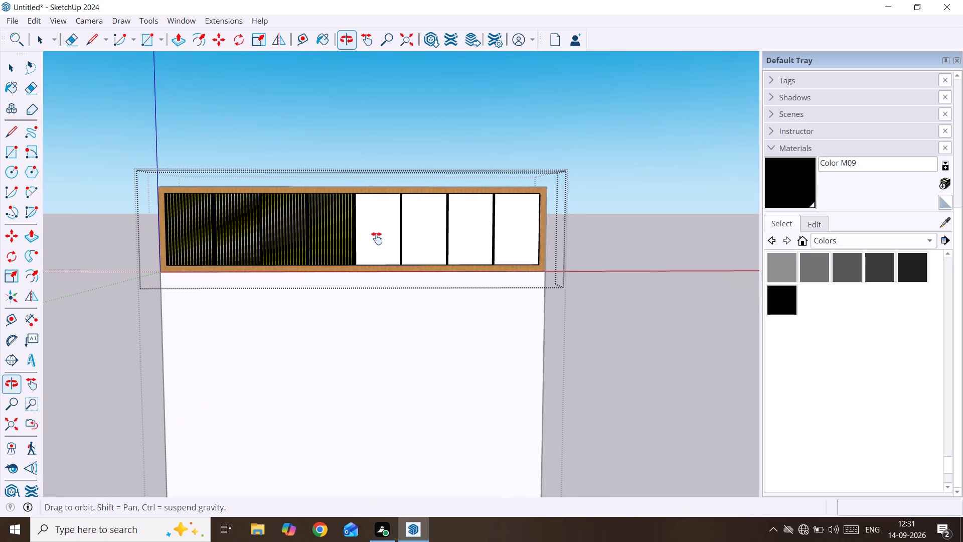
shift+middle_drag(377, 238, 279, 245)
scroll(278, 243, up, 2)
scroll(857, 275, up, 3)
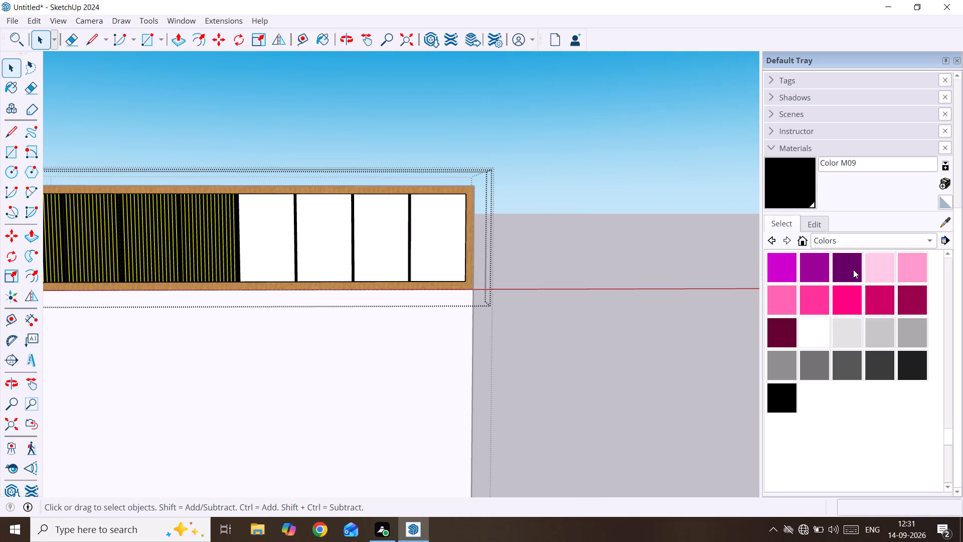
scroll(852, 265, up, 11)
scroll(851, 261, down, 2)
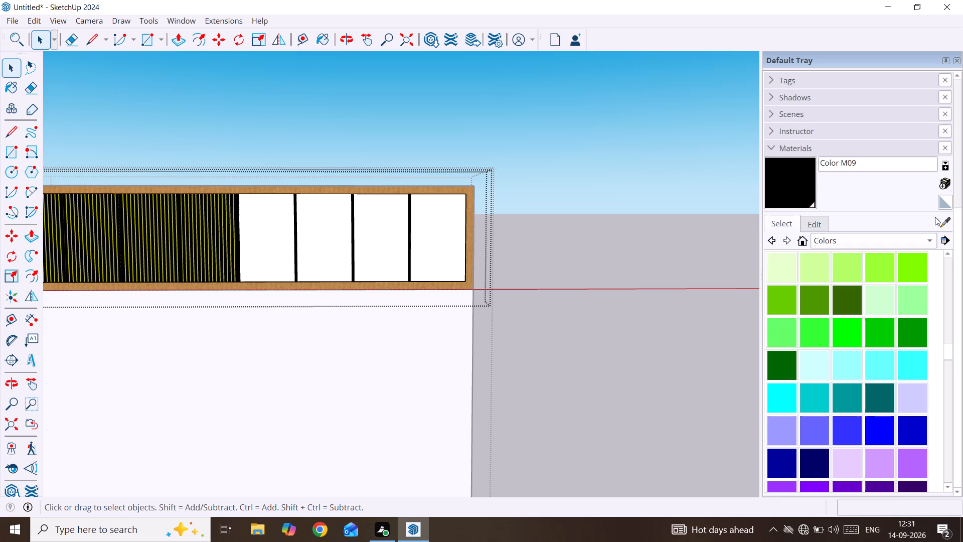
click(946, 222)
click(229, 227)
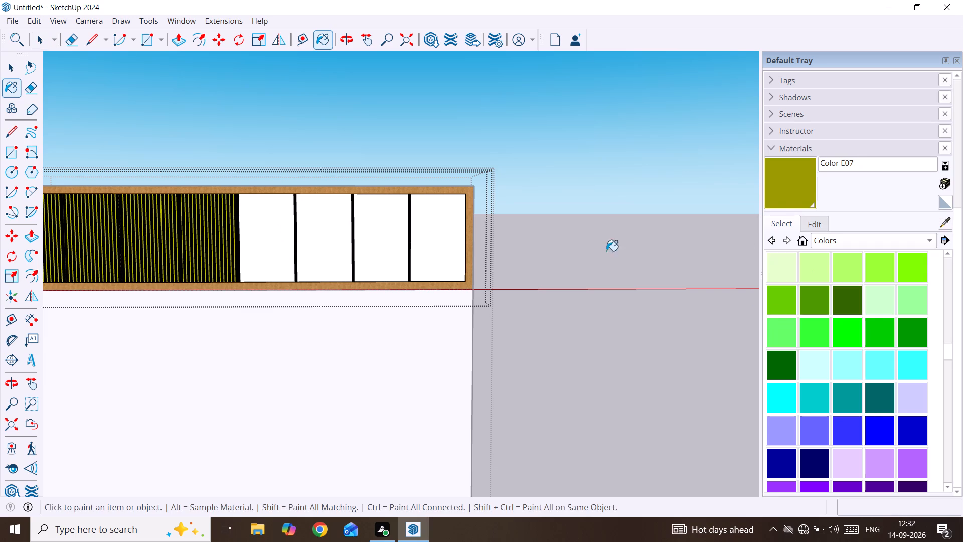
click(785, 185)
click(266, 229)
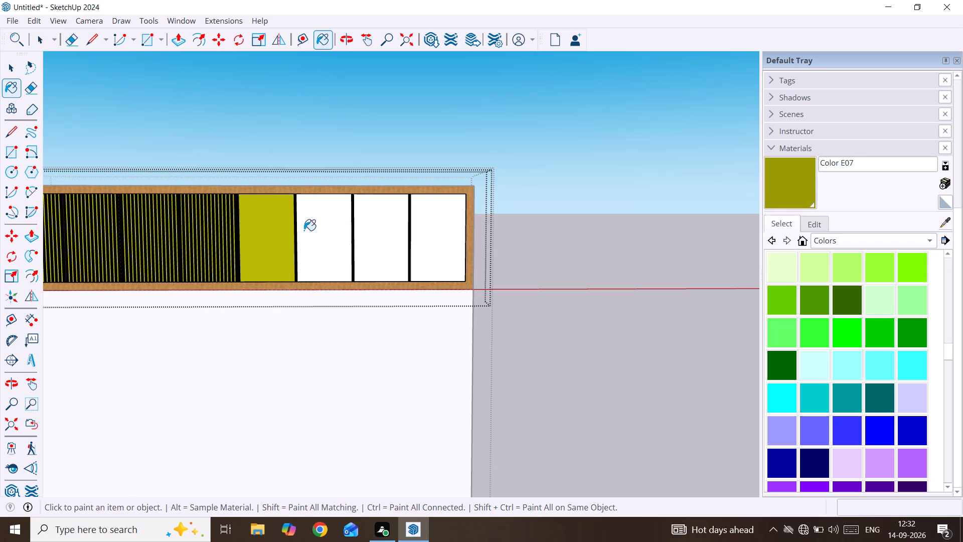
click(328, 230)
click(388, 227)
click(458, 224)
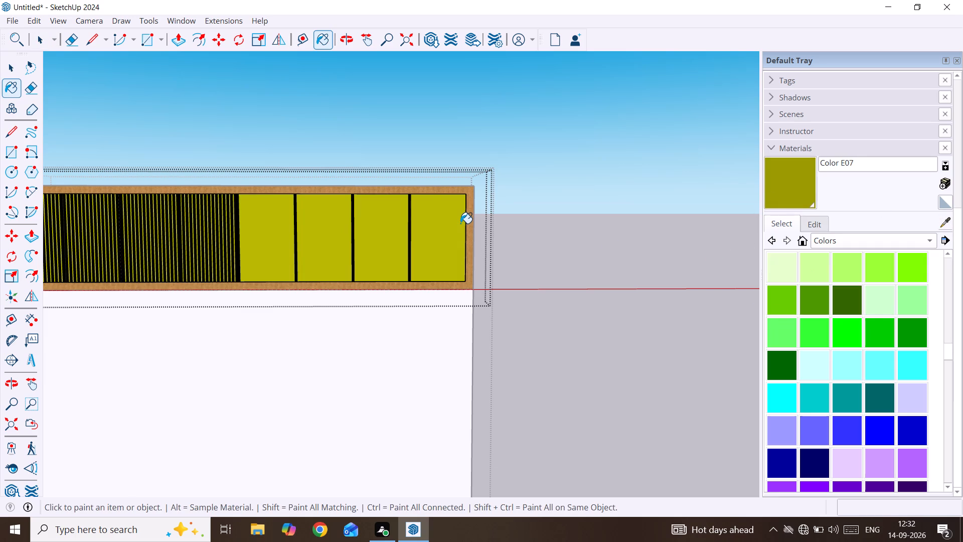
key(space)
Look over the slatted and plain olive sections, then view the whole wall panel.
scroll(348, 371, down, 4)
shift+middle_drag(271, 317, 430, 330)
scroll(299, 298, up, 6)
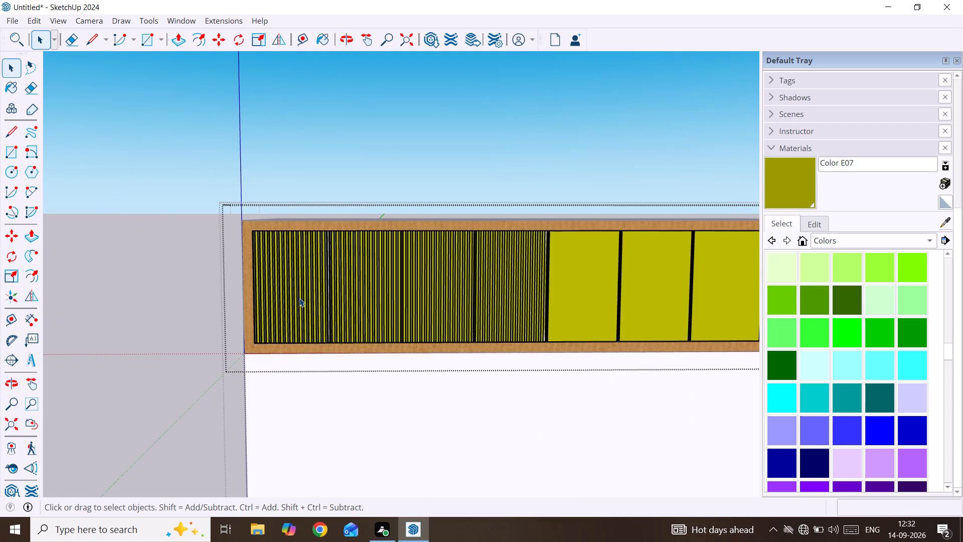
shift+middle_drag(561, 301, 548, 300)
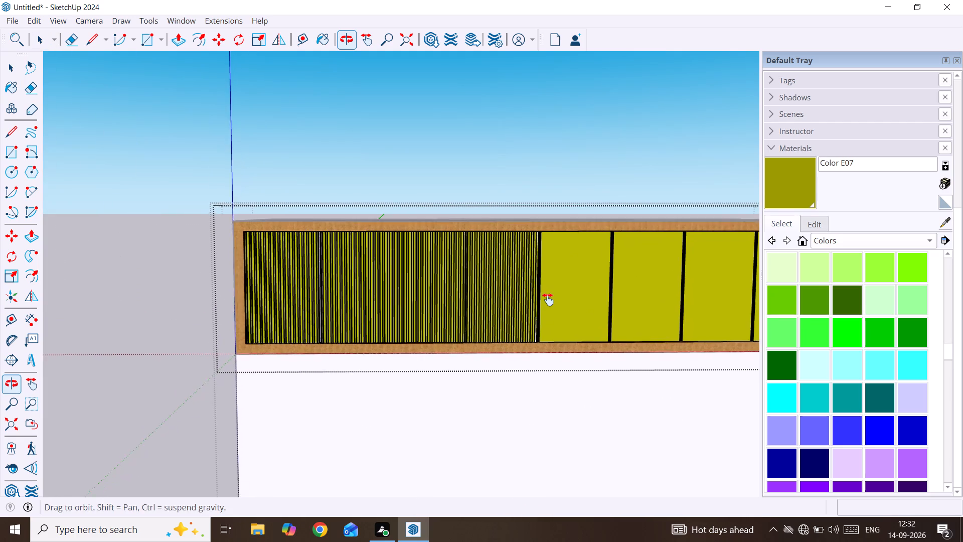
shift+middle_drag(548, 300, 533, 295)
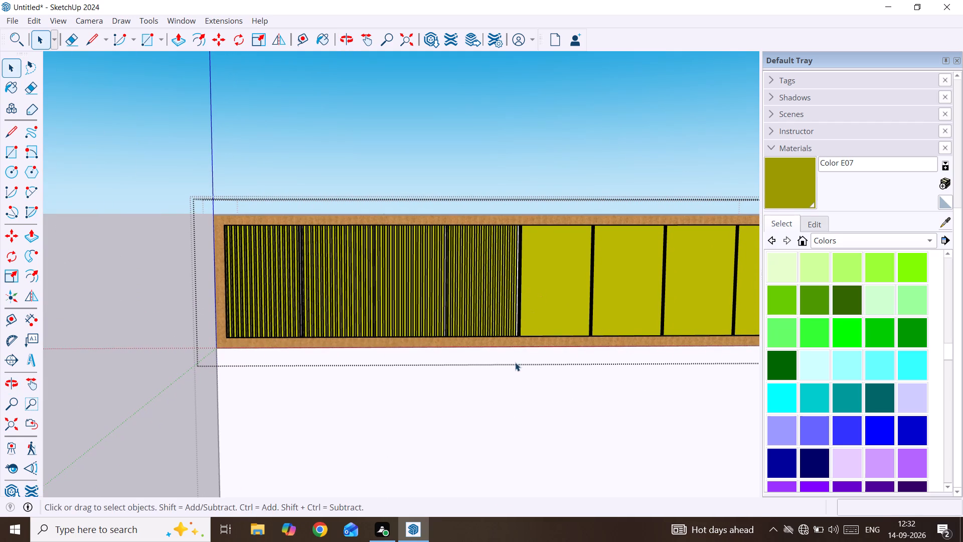
shift+middle_drag(515, 362, 509, 186)
scroll(509, 186, down, 7)
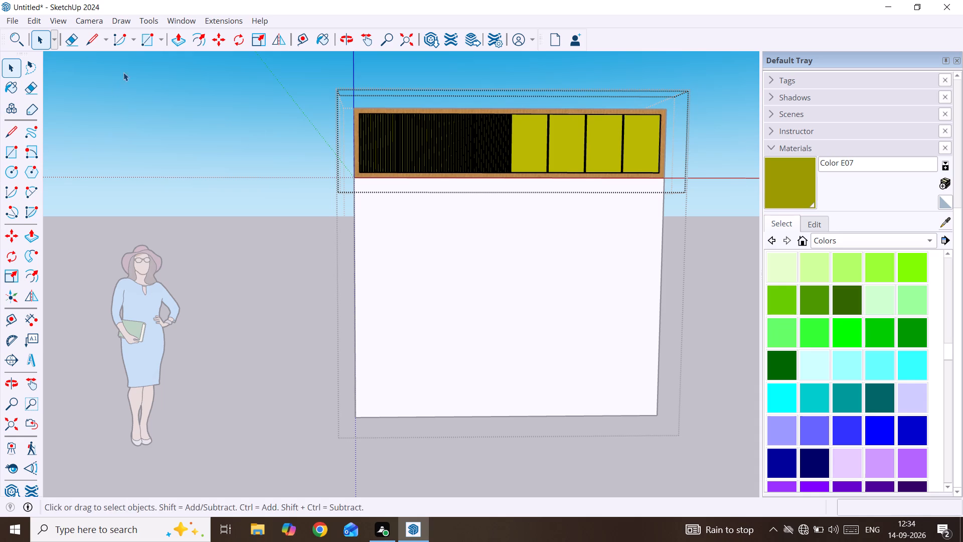
scroll(138, 38, up, 1)
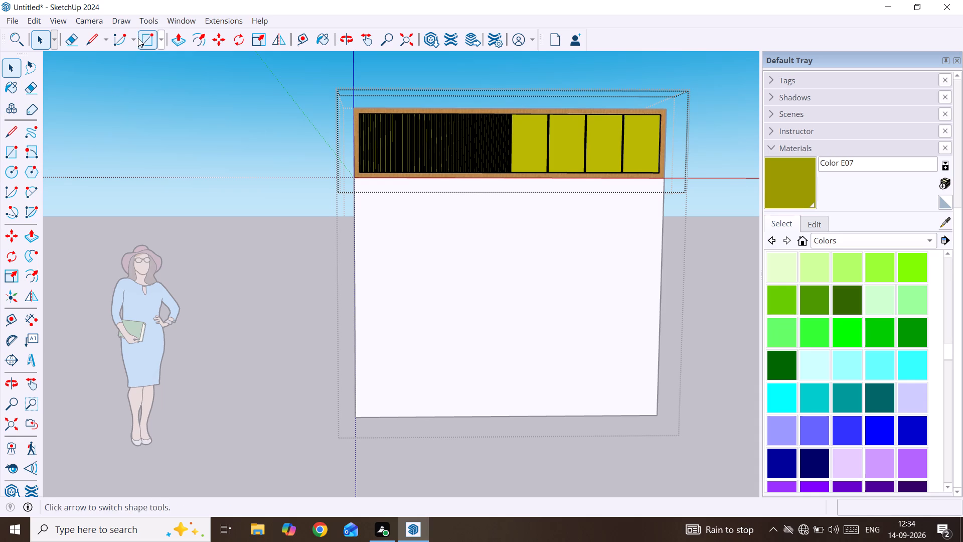
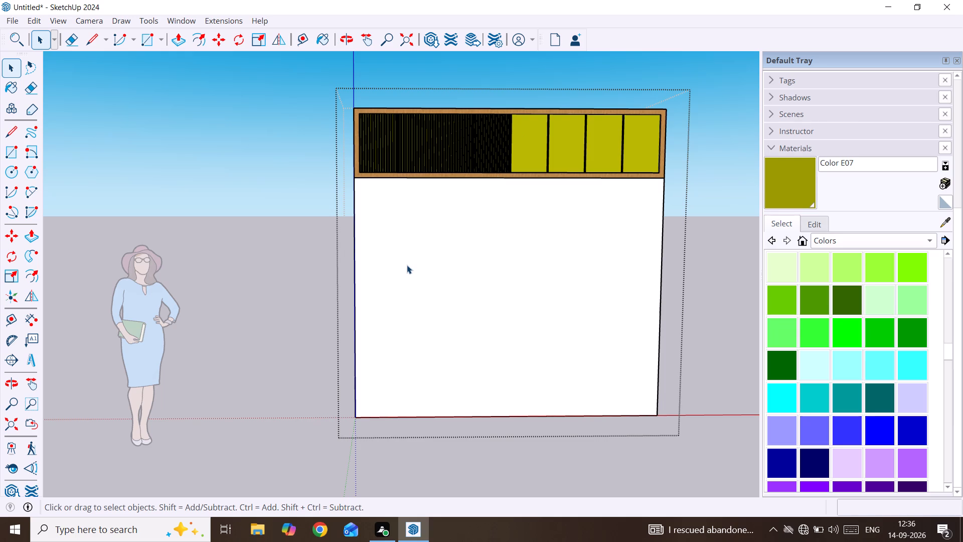
Look over the front of the wall panel from several angles, including the slatted upper strip up close.
shift+middle_drag(406, 264, 359, 248)
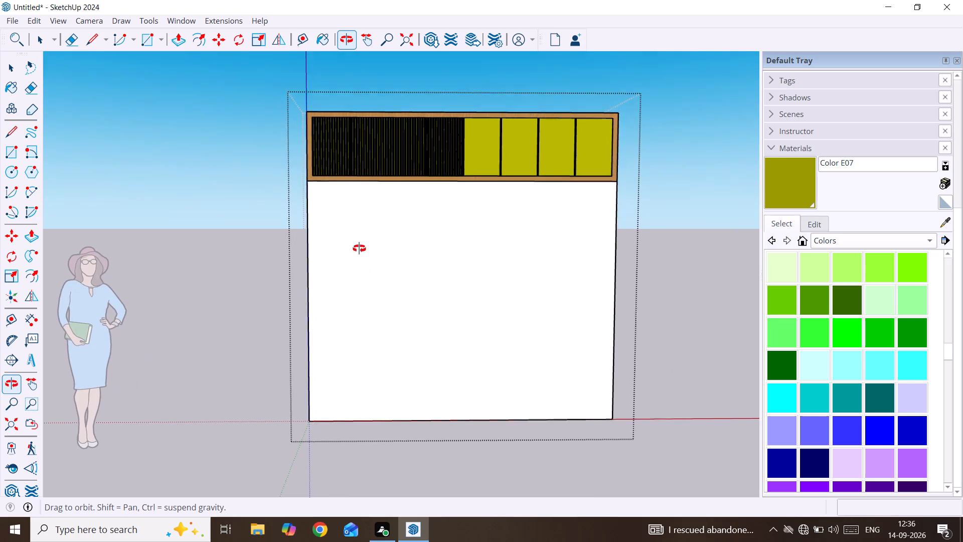
shift+middle_drag(359, 248, 359, 251)
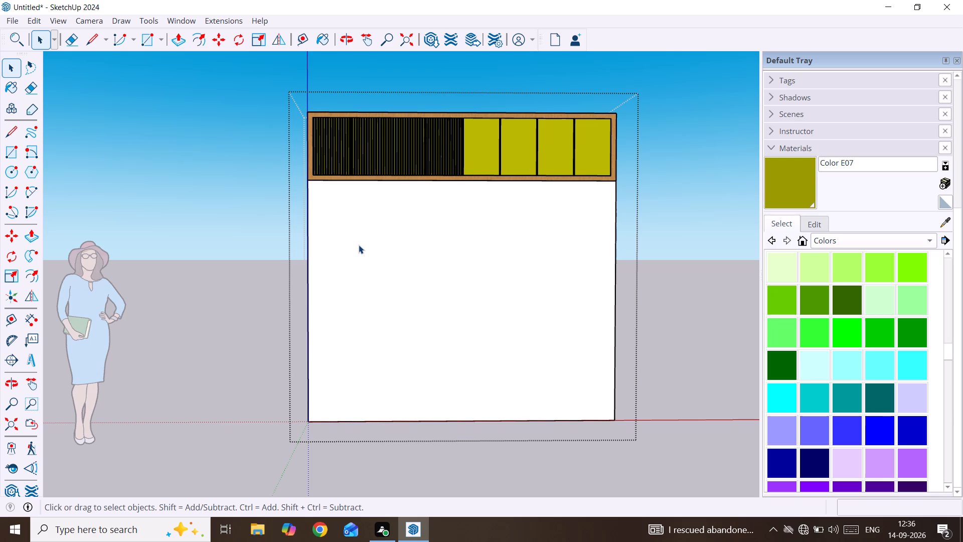
middle_drag(359, 234, 364, 138)
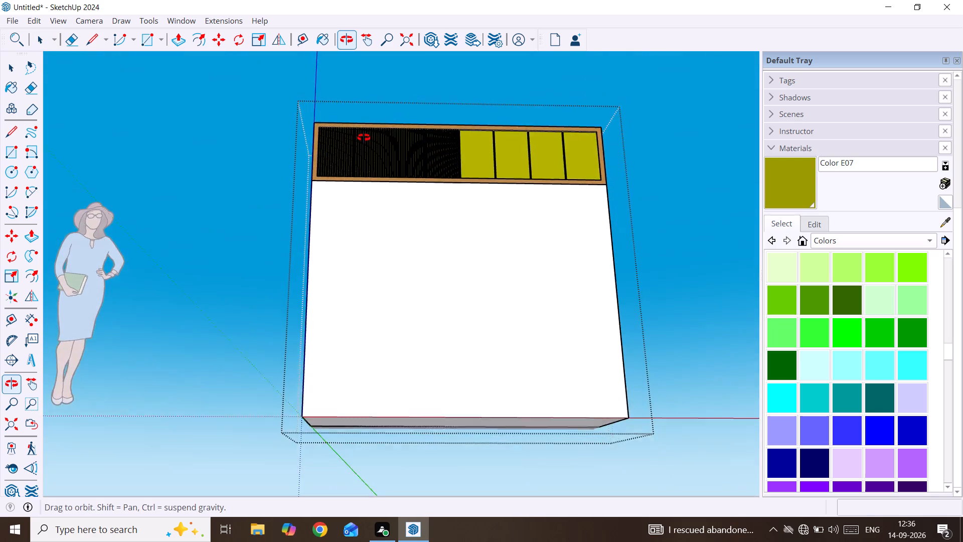
middle_drag(364, 138, 365, 135)
scroll(365, 135, up, 2)
scroll(431, 192, up, 3)
scroll(431, 192, down, 1)
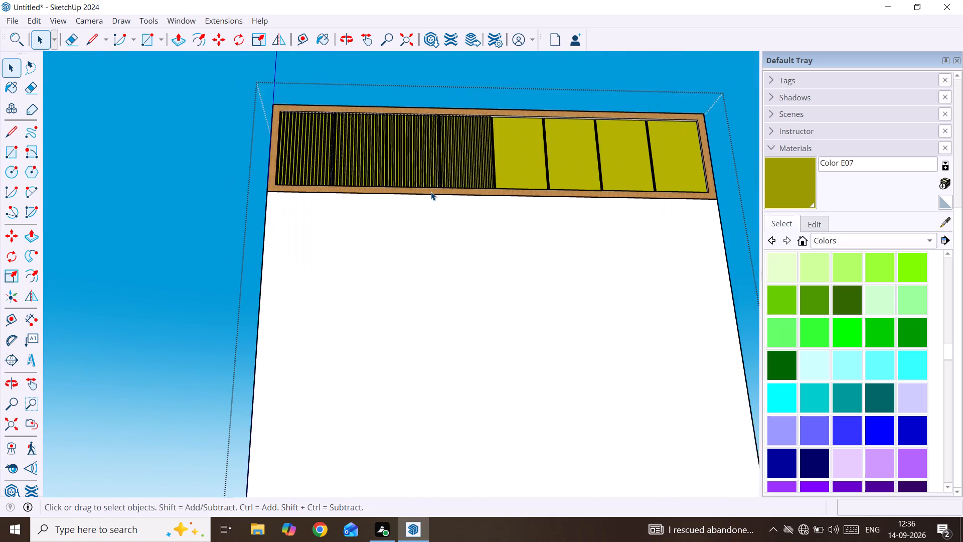
scroll(431, 192, down, 5)
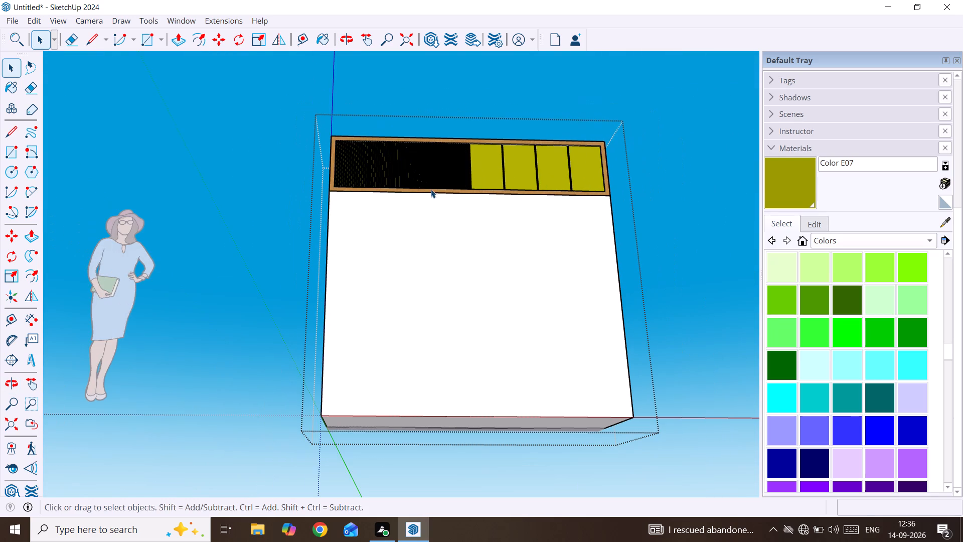
middle_drag(431, 187, 442, 246)
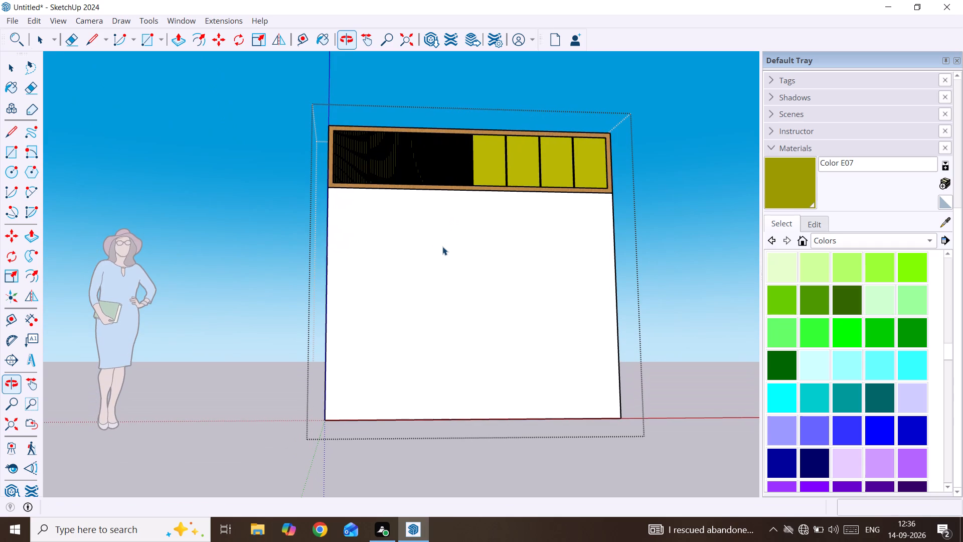
Draw a rectangle about 6' 1 1/2" by 7' 9 3/4" from the strip's lower right corner to the wall's bottom edge and group it.
key(r)
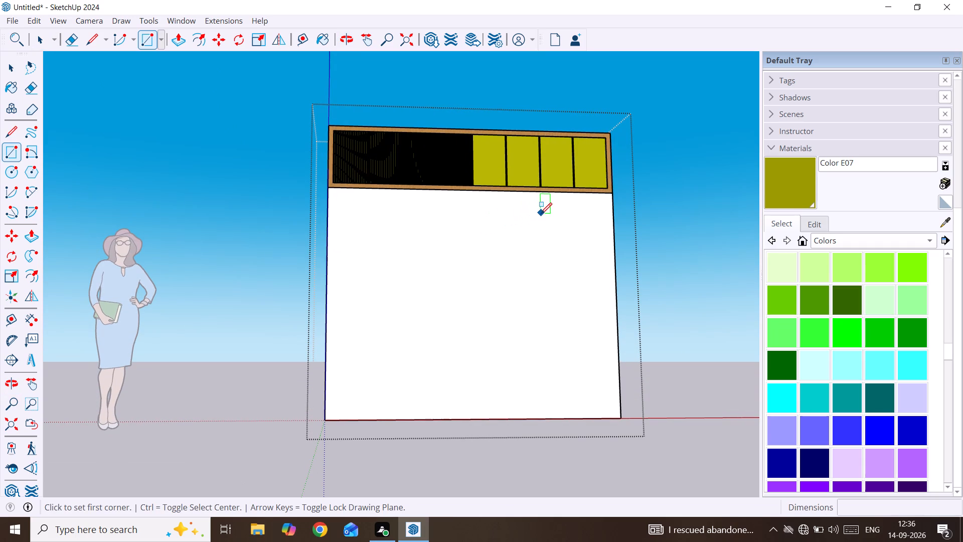
click(613, 192)
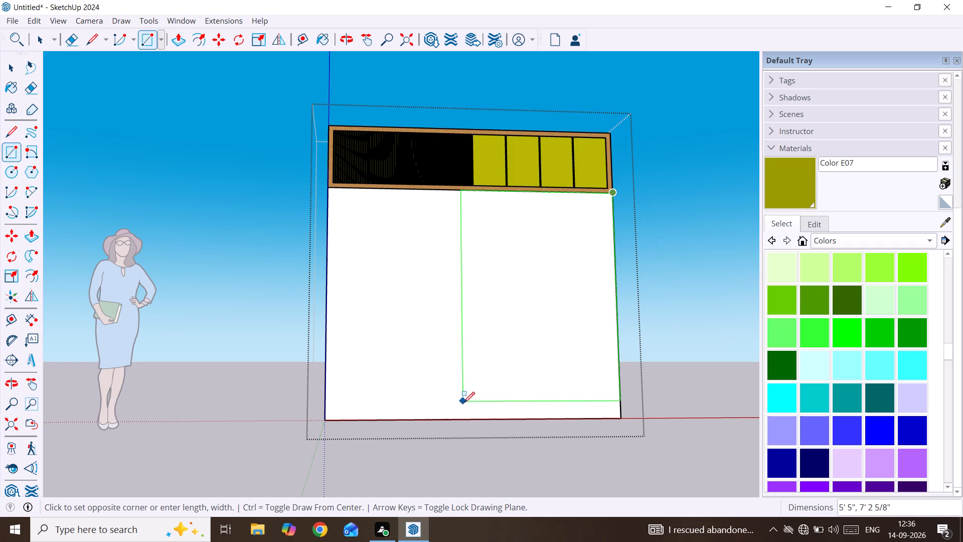
click(442, 417)
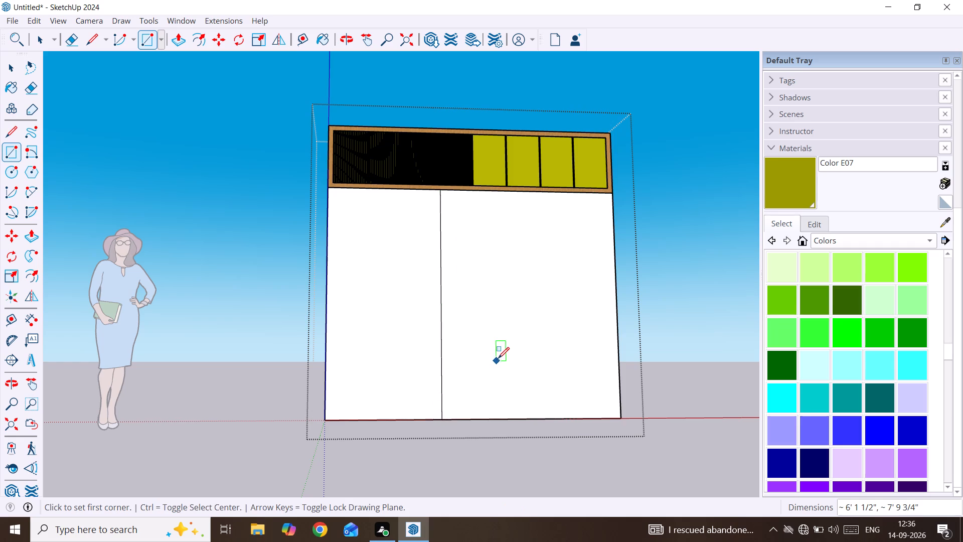
key(space)
click(498, 354)
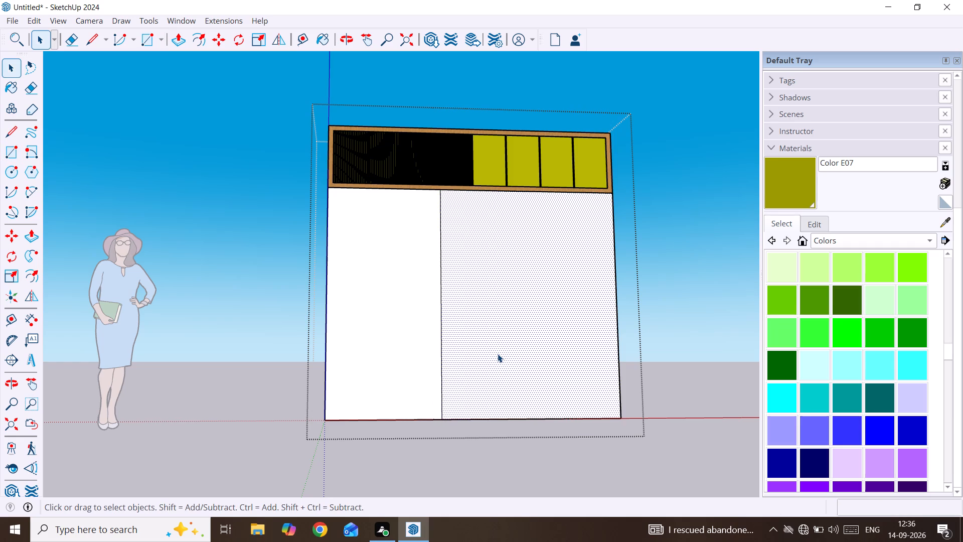
double_click(498, 354)
right_click(498, 354)
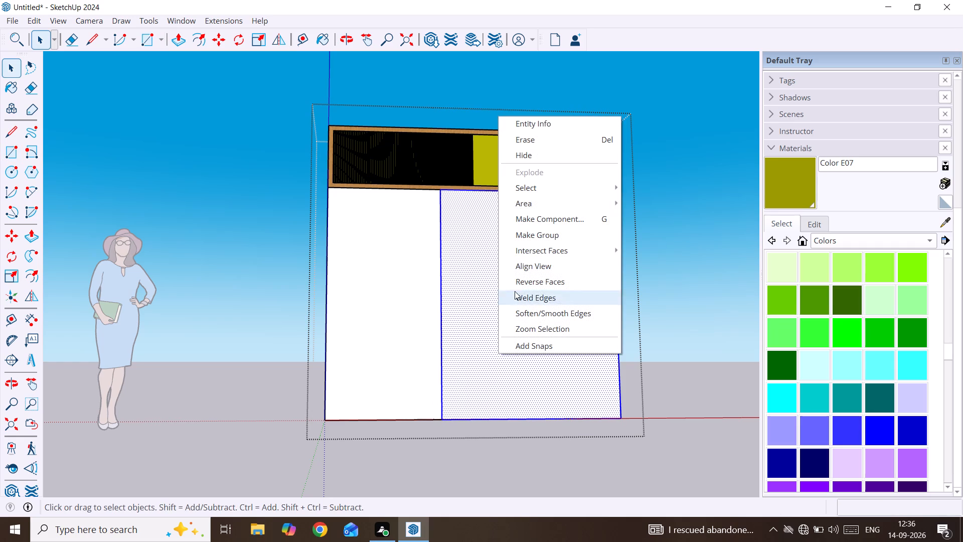
click(543, 226)
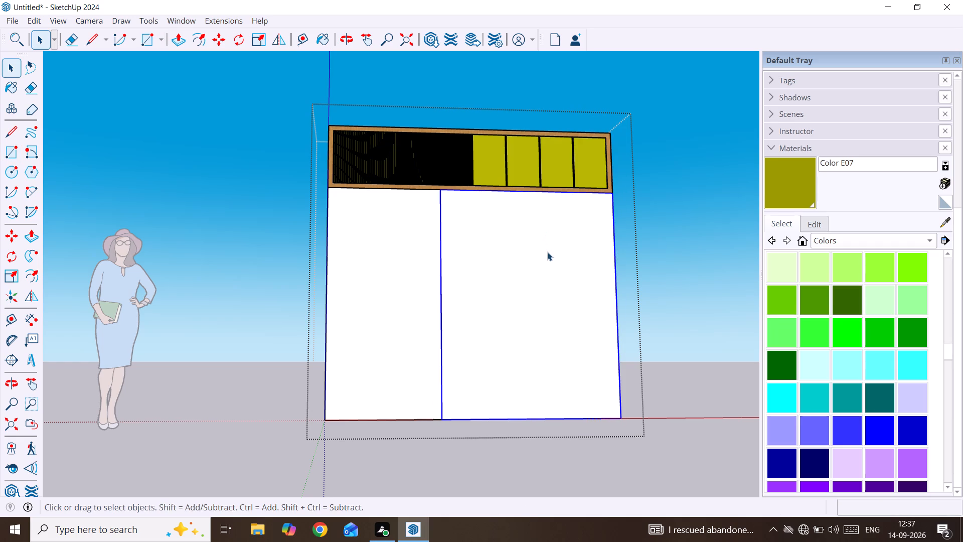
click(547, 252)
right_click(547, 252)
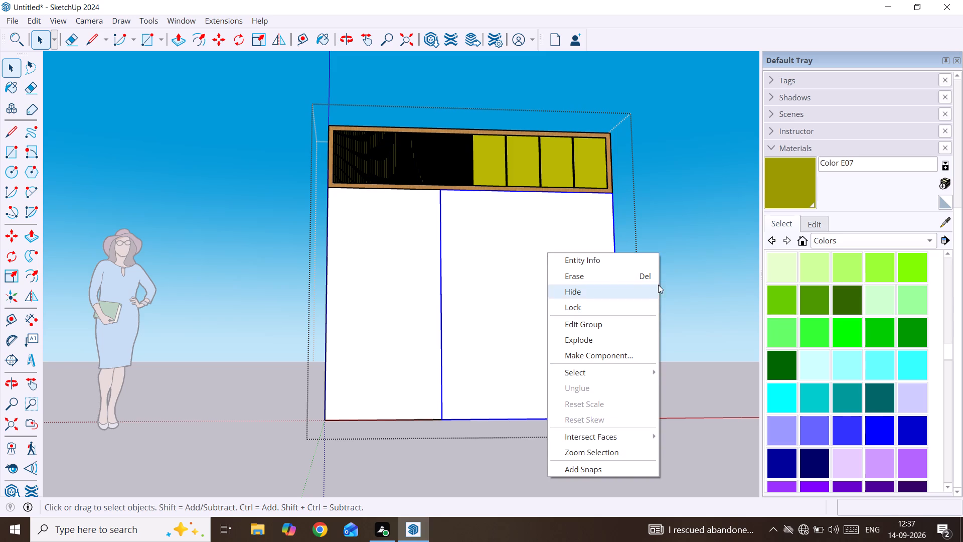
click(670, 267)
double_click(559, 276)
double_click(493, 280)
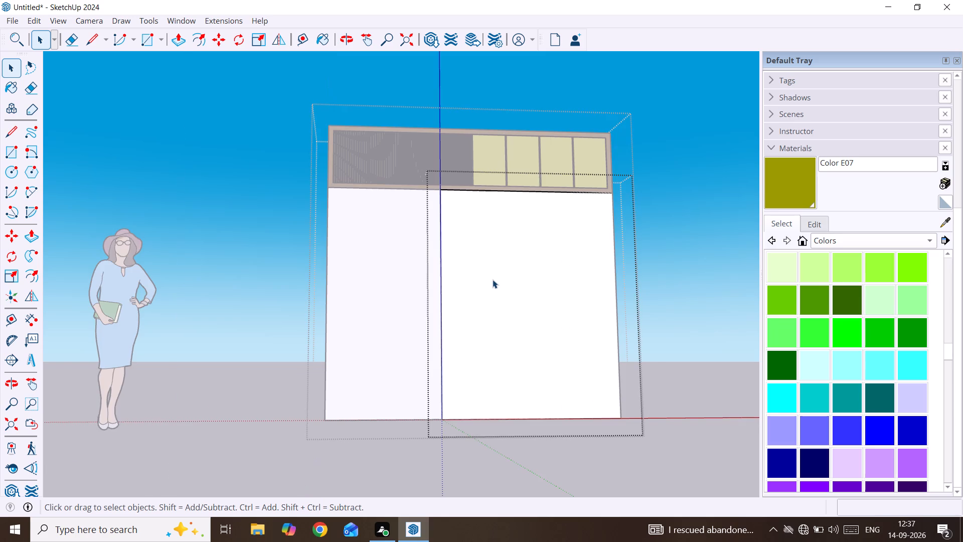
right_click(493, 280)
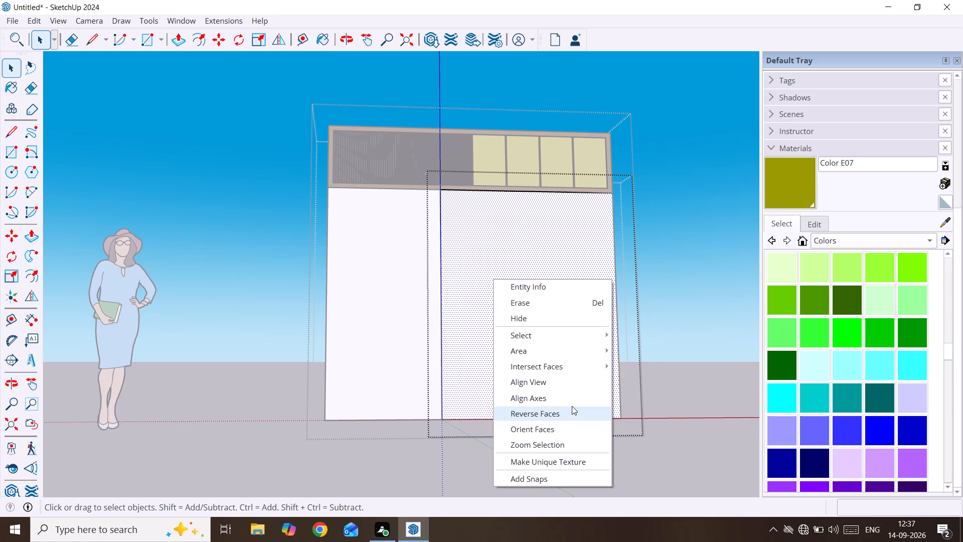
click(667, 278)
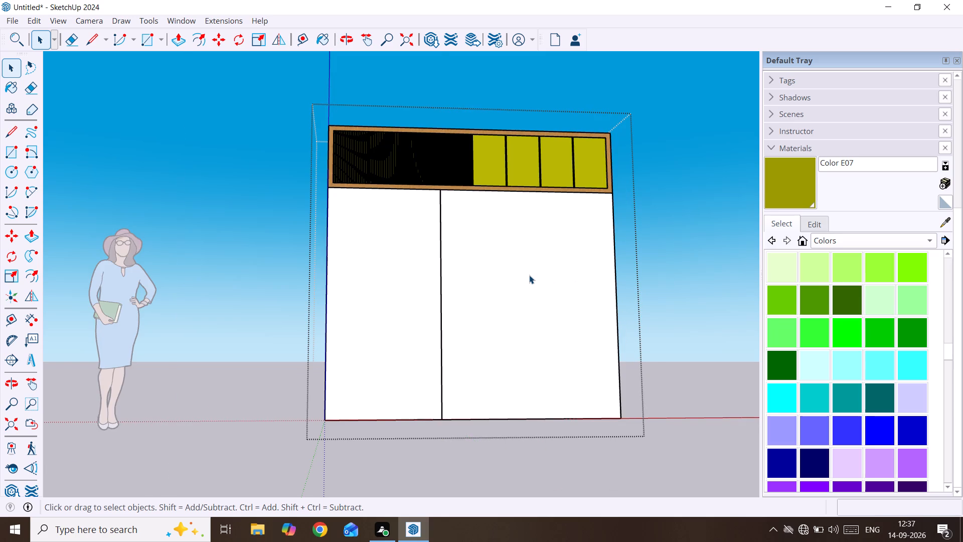
Open the large rectangle's group for editing and select its face.
click(529, 275)
double_click(529, 275)
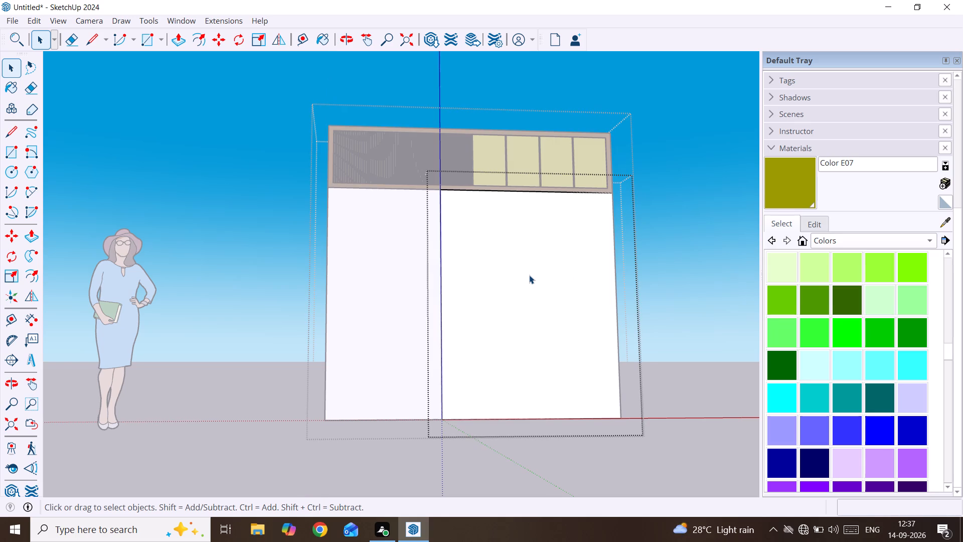
right_click(529, 275)
click(505, 267)
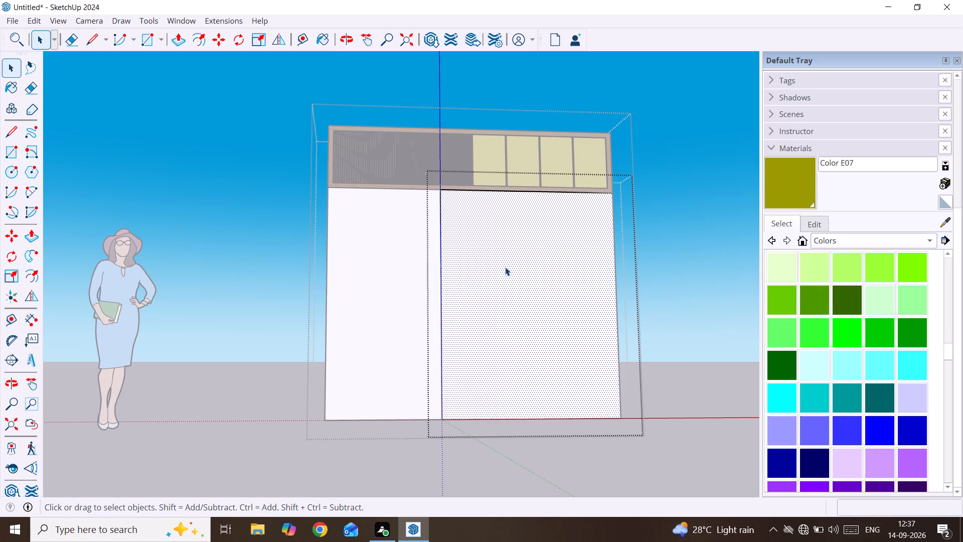
scroll(505, 267, up, 1)
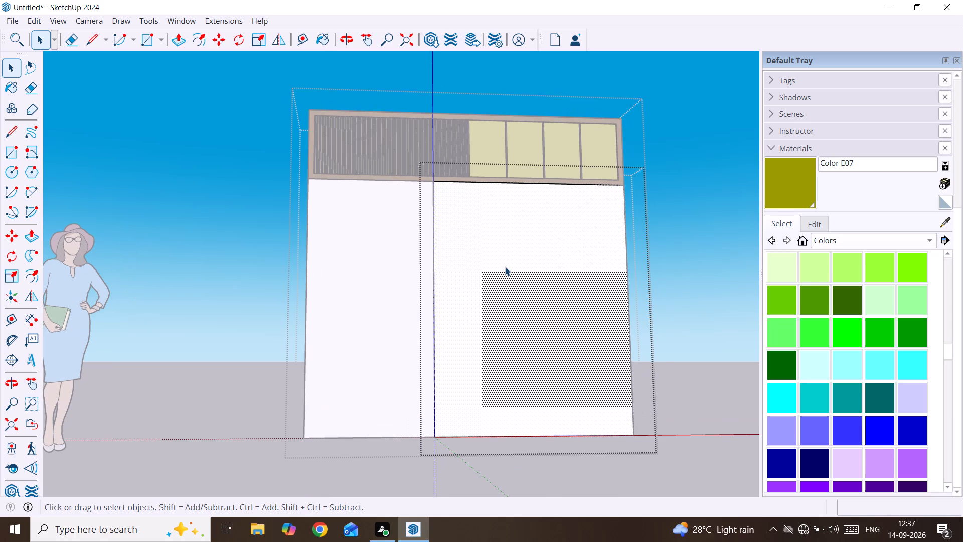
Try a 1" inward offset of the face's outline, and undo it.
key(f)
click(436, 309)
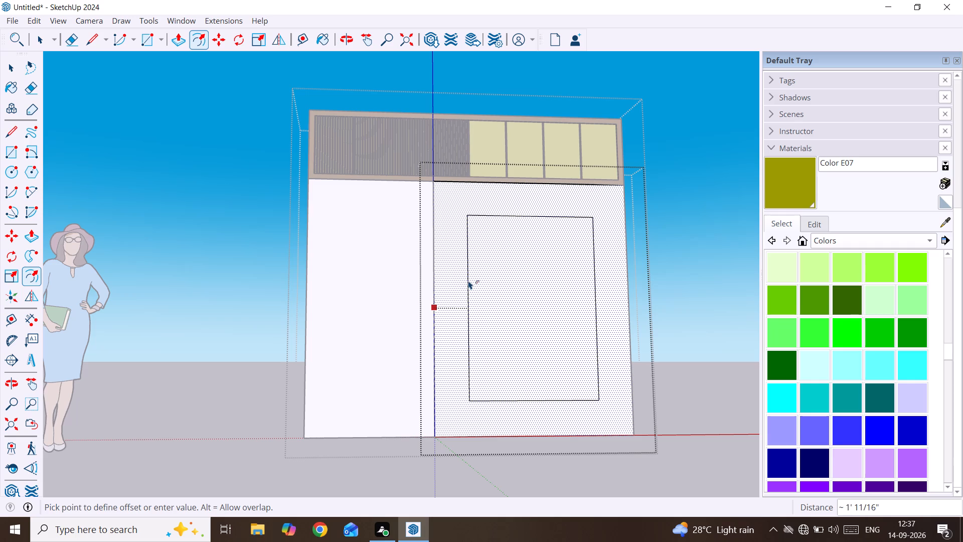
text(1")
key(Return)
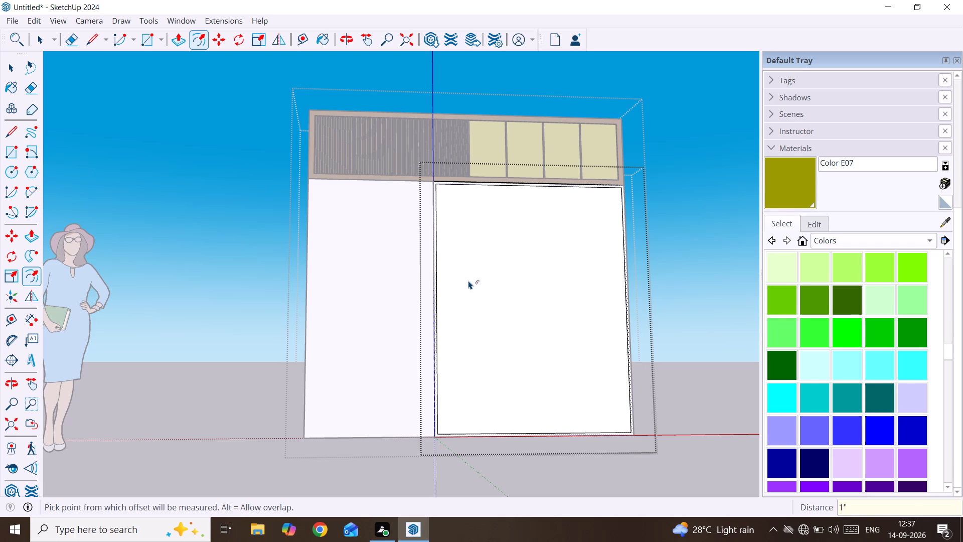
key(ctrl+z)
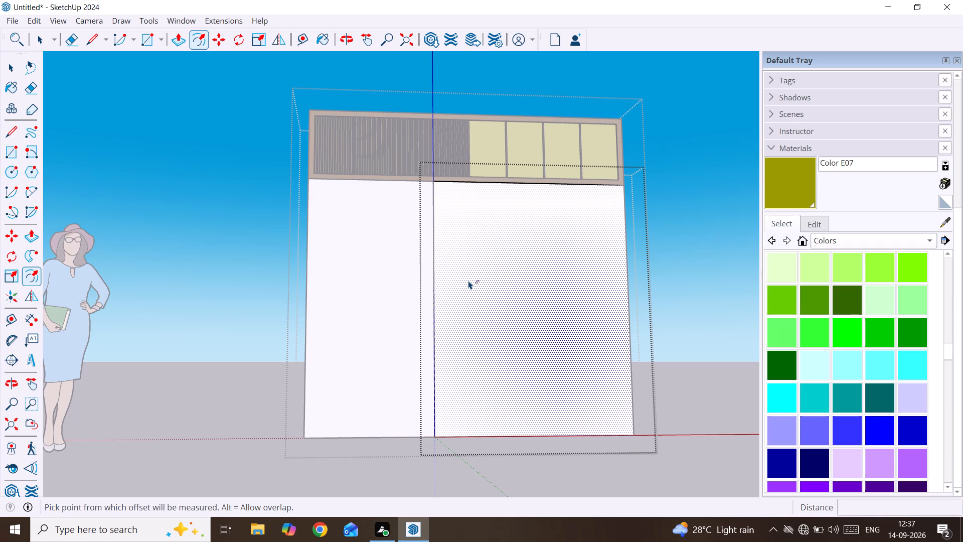
Offset the grouped face's outline inward by 2" to form a border.
click(446, 283)
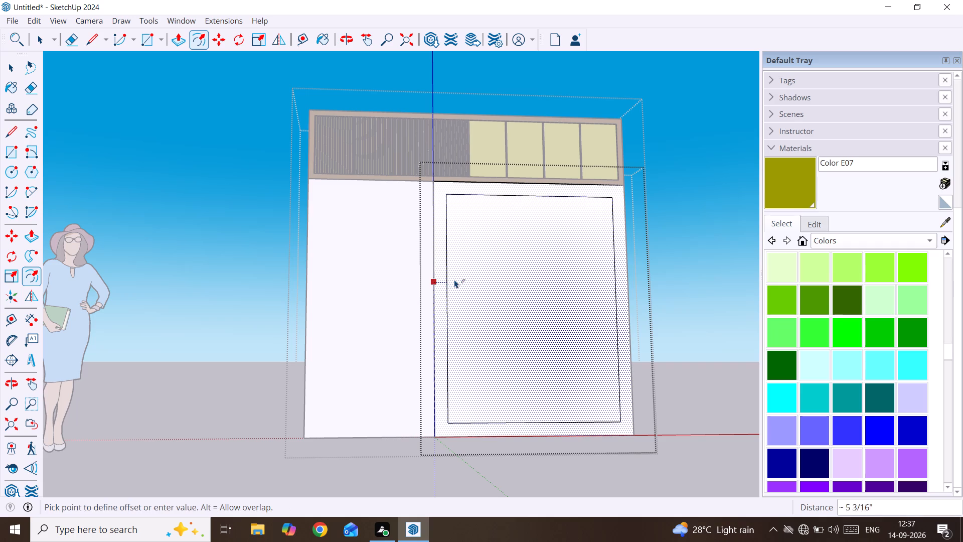
text(2")
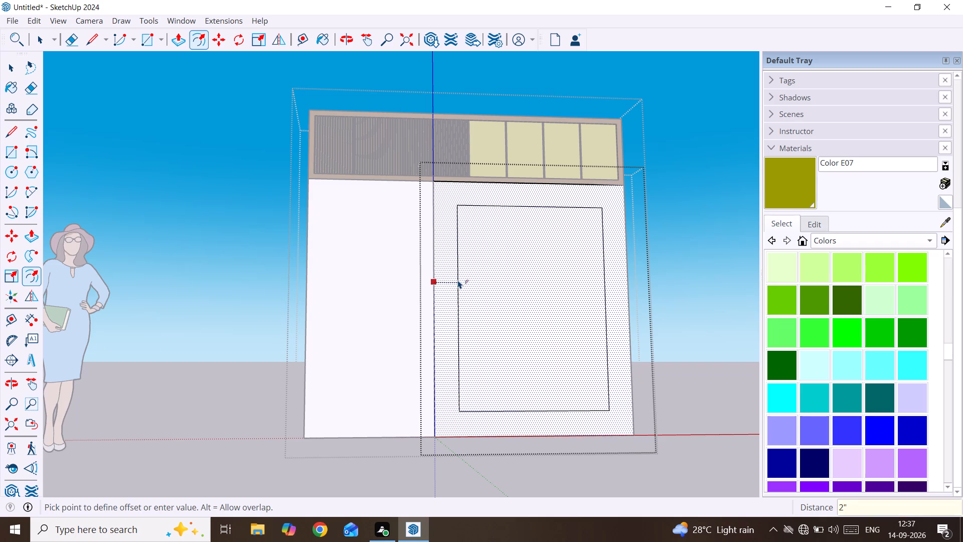
key(Return)
key(space)
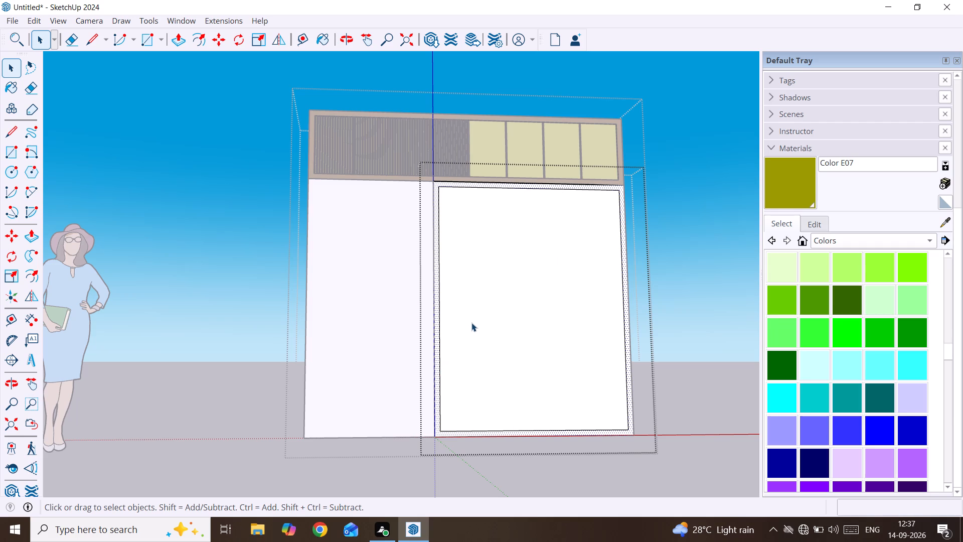
Draw a rectangle about 2' 10 3/4" by 7' 5 3/4" over the left half of the inner face and make it a group.
key(r)
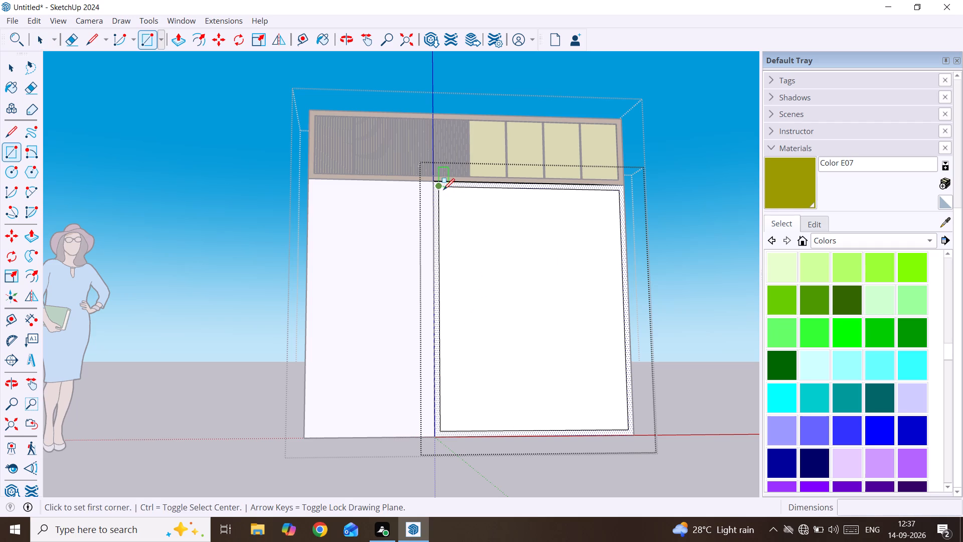
click(439, 187)
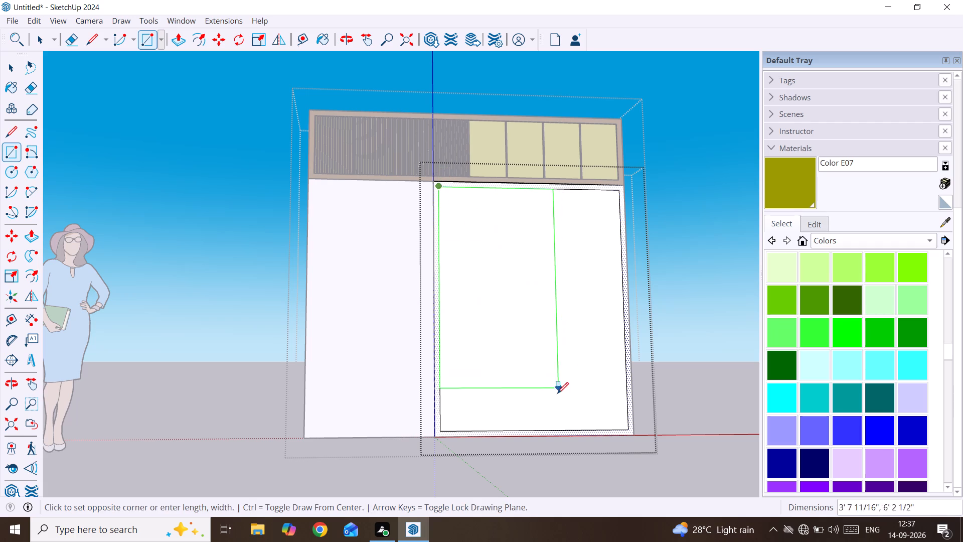
click(540, 431)
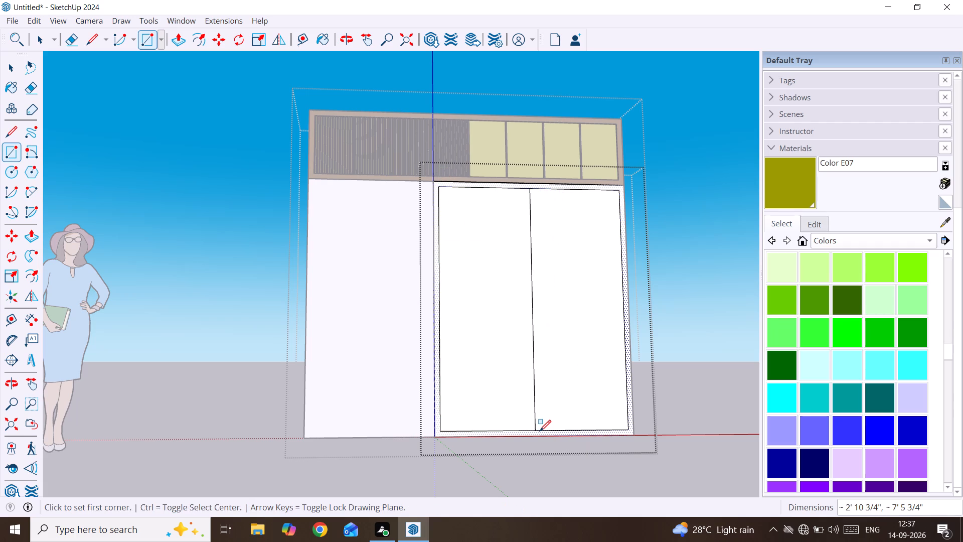
key(space)
click(509, 401)
double_click(509, 400)
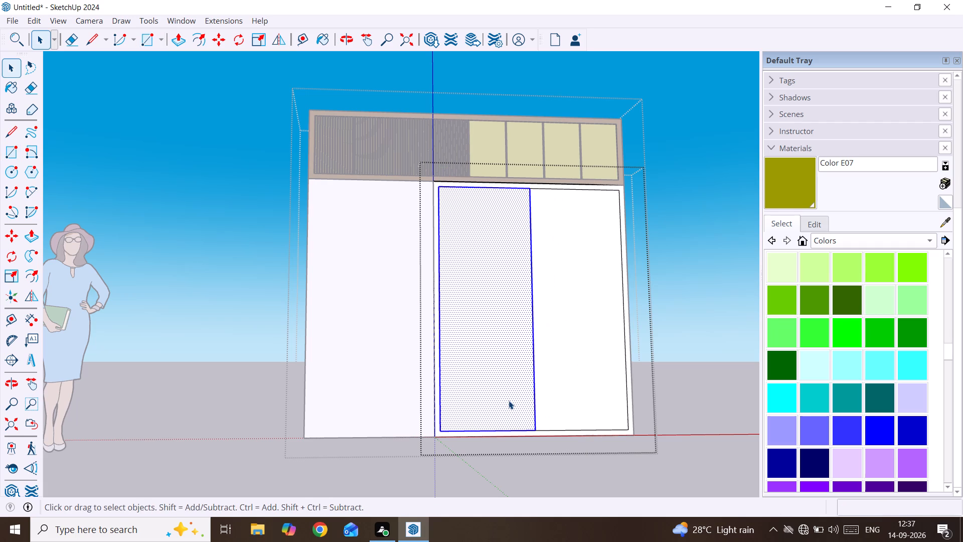
right_click(509, 400)
click(535, 278)
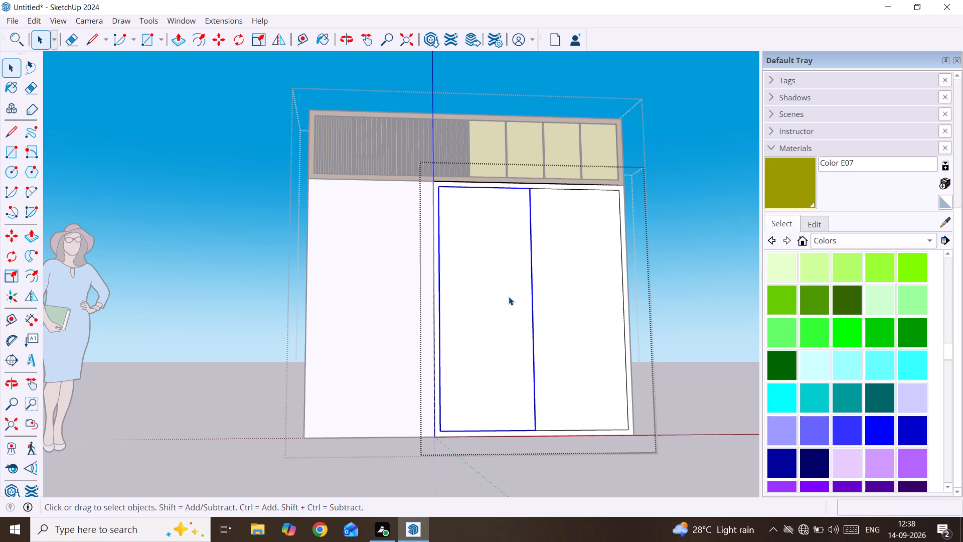
Open the group of the lower panel's left-half rectangle for editing.
double_click(506, 300)
scroll(506, 300, up, 3)
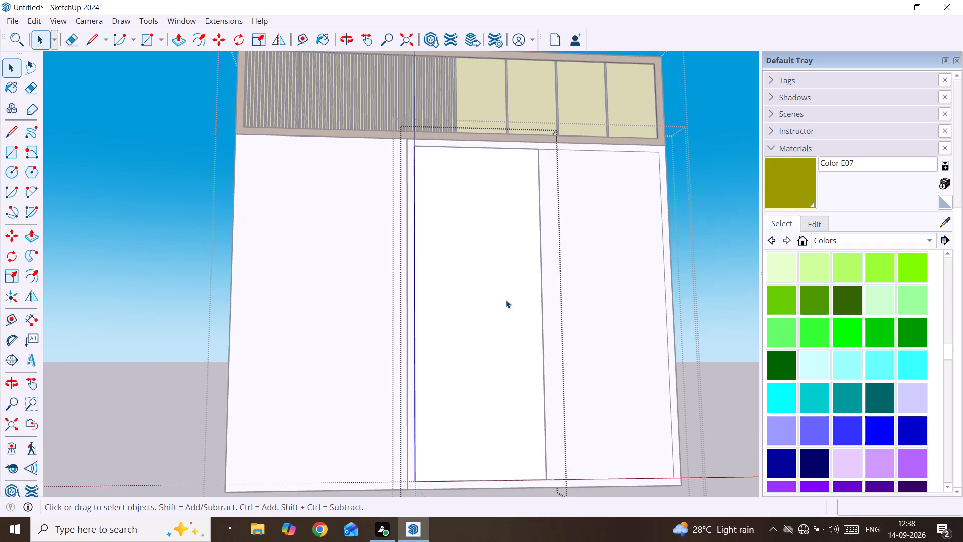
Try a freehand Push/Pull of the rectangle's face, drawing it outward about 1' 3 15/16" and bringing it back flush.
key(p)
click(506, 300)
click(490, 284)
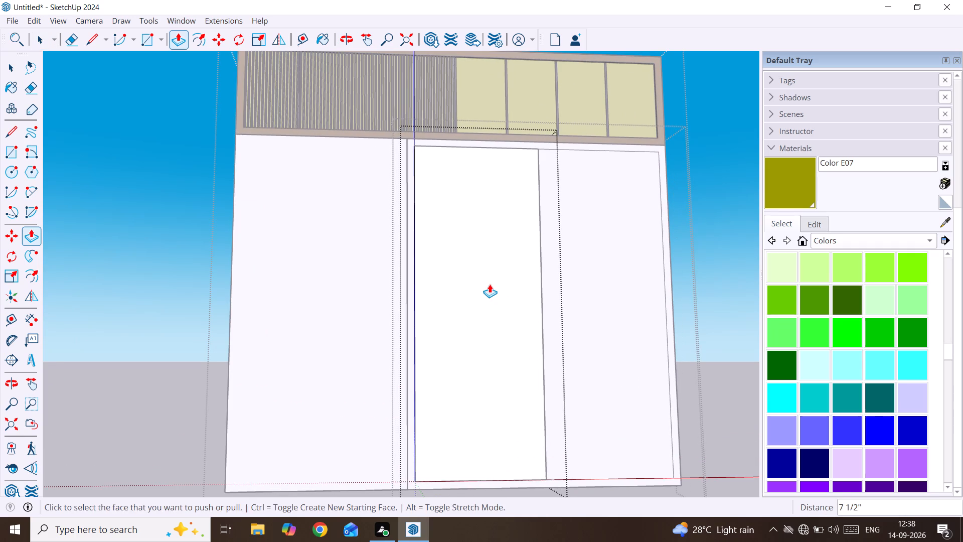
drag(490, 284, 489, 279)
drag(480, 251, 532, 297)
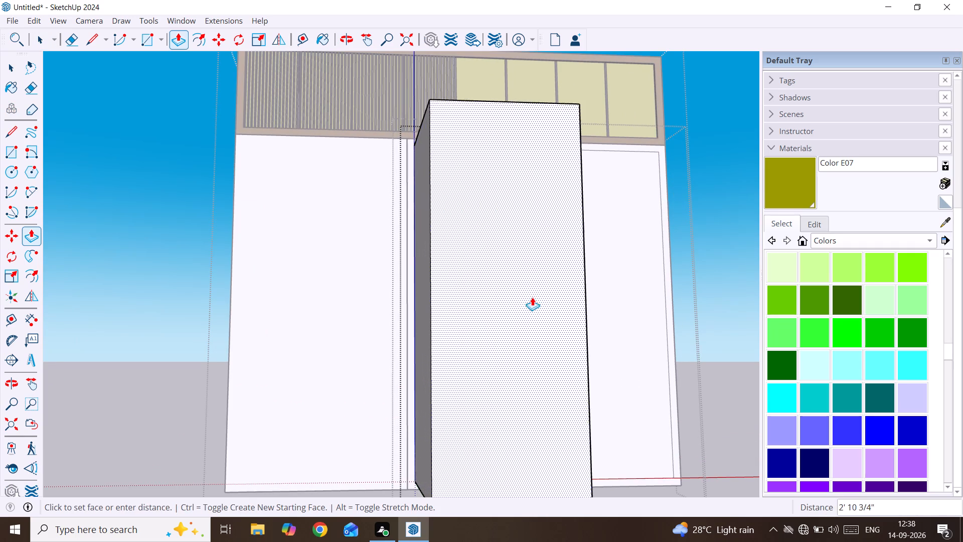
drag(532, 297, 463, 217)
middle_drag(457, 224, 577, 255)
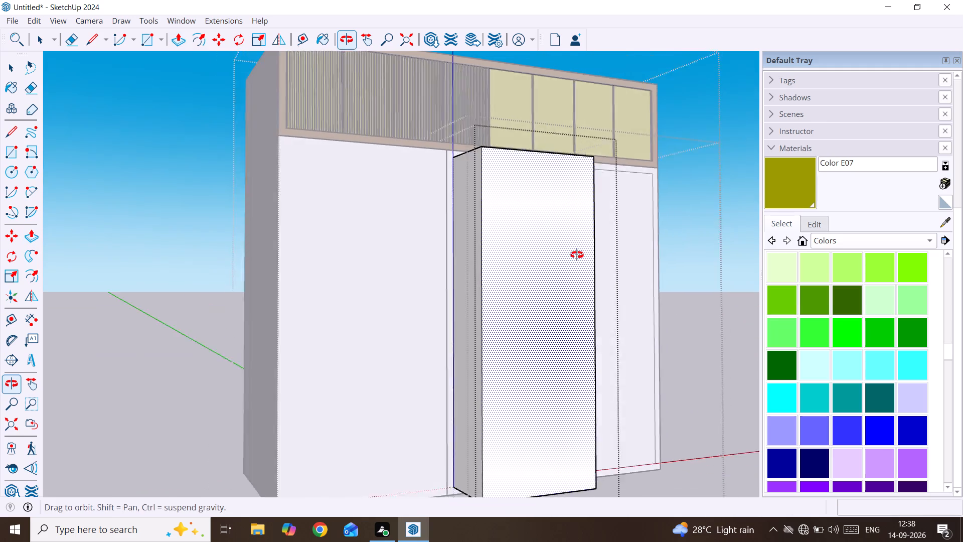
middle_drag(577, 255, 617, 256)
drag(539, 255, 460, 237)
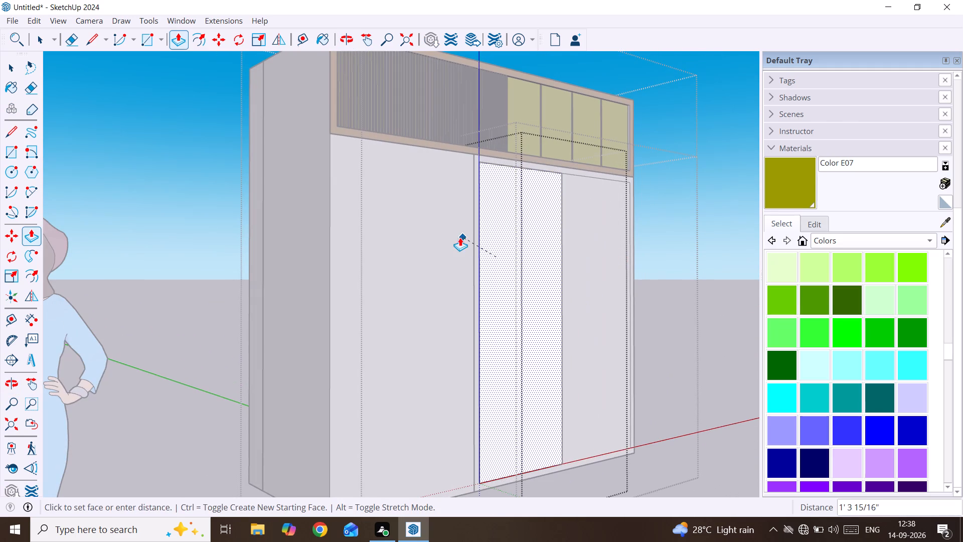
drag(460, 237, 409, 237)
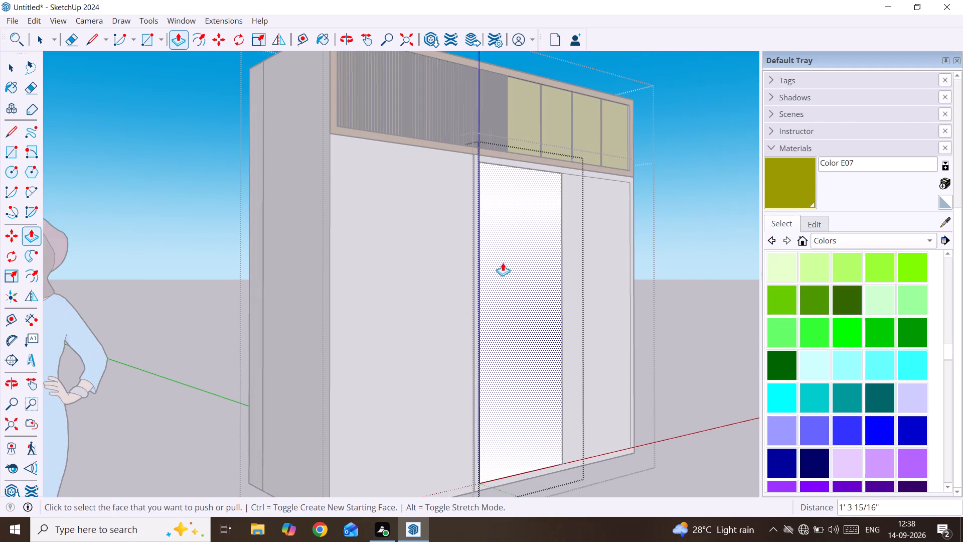
Push the left-half panel's face inward by 0.8" and close its group.
click(513, 267)
middle_drag(513, 268, 369, 285)
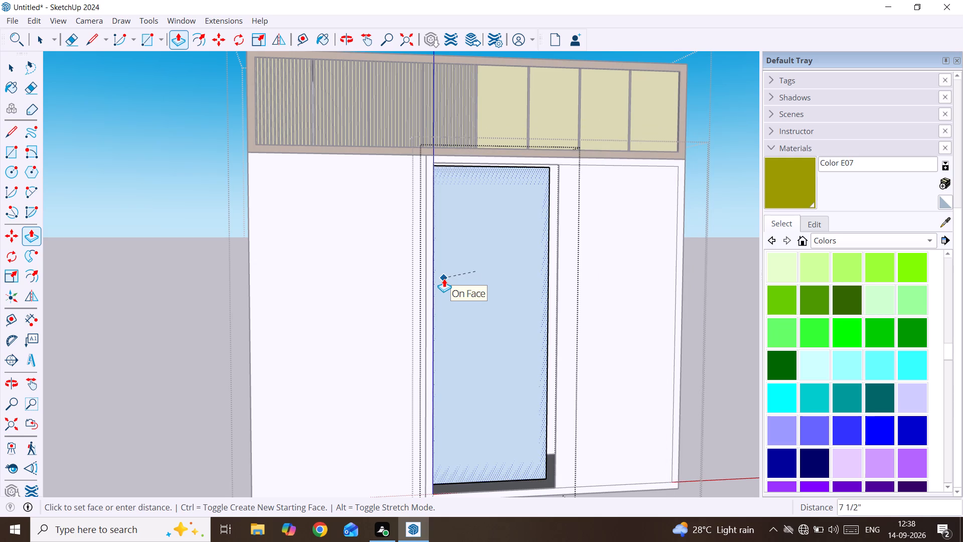
key(period)
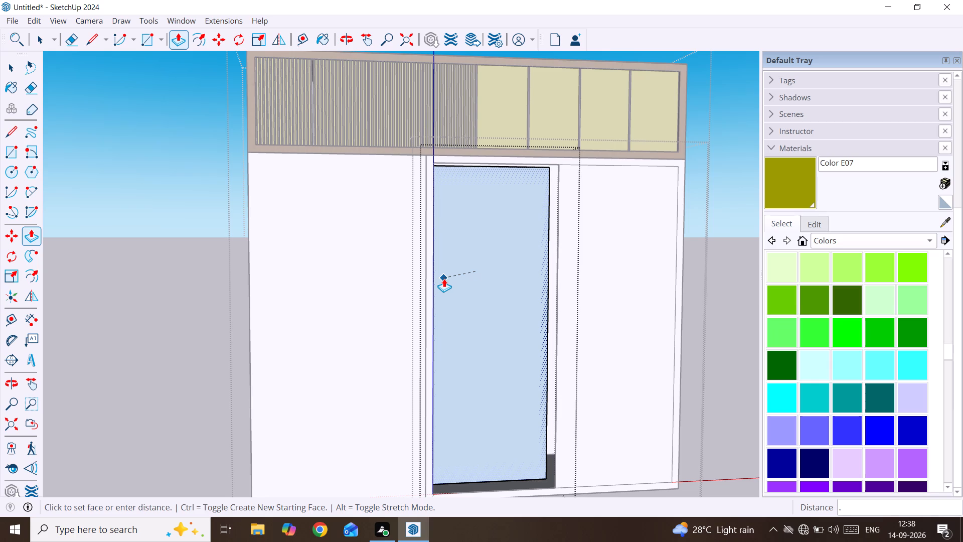
text(8")
key(Return)
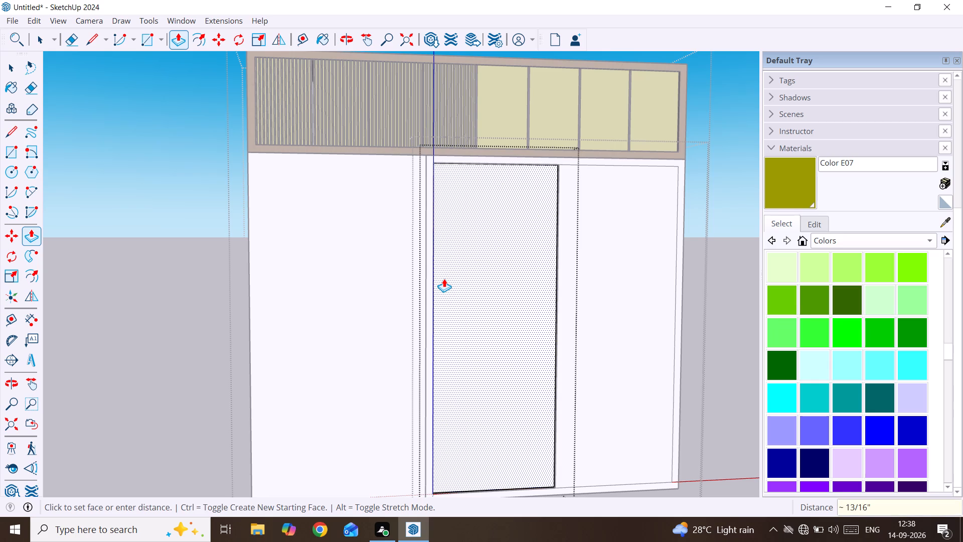
key(space)
scroll(506, 248, up, 3)
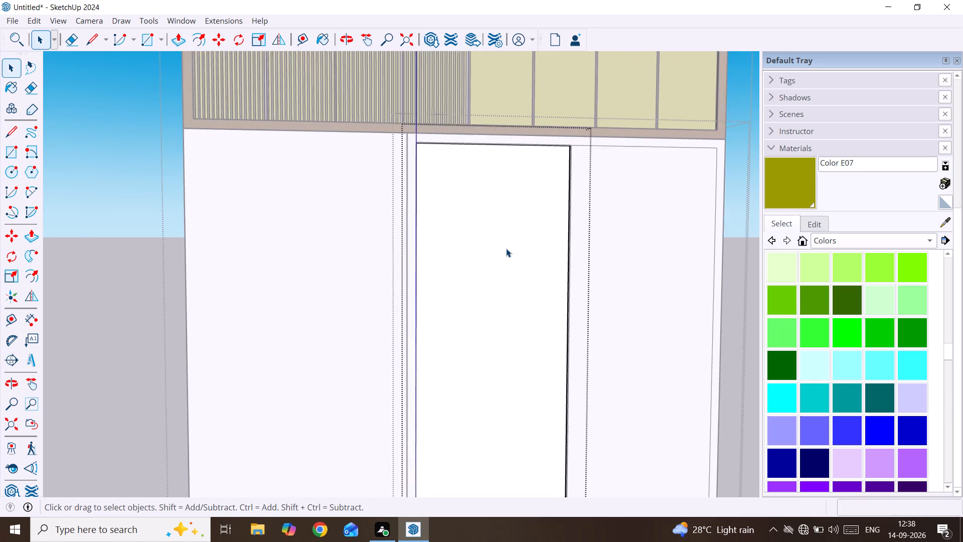
scroll(506, 248, up, 1)
middle_drag(508, 244, 510, 141)
middle_drag(510, 191, 284, 153)
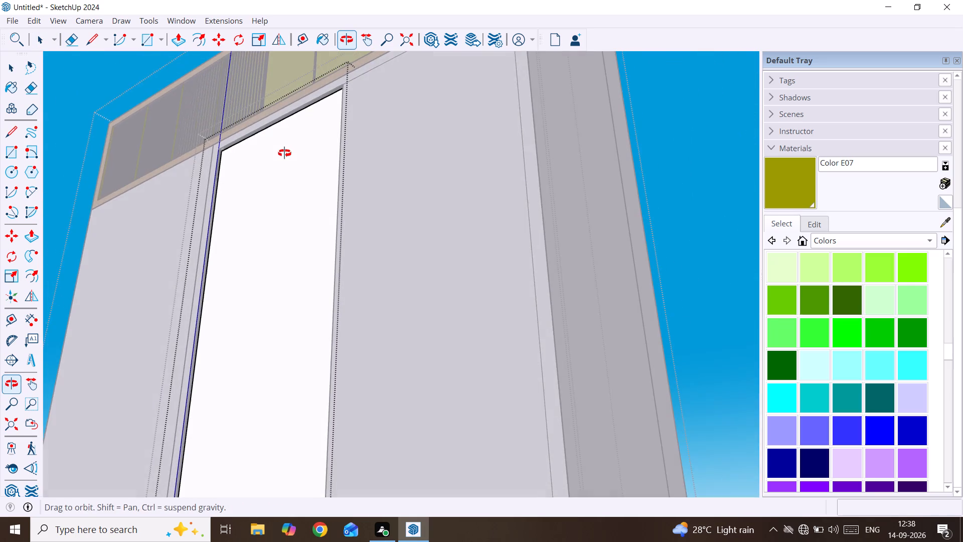
middle_drag(284, 153, 531, 237)
scroll(531, 237, down, 7)
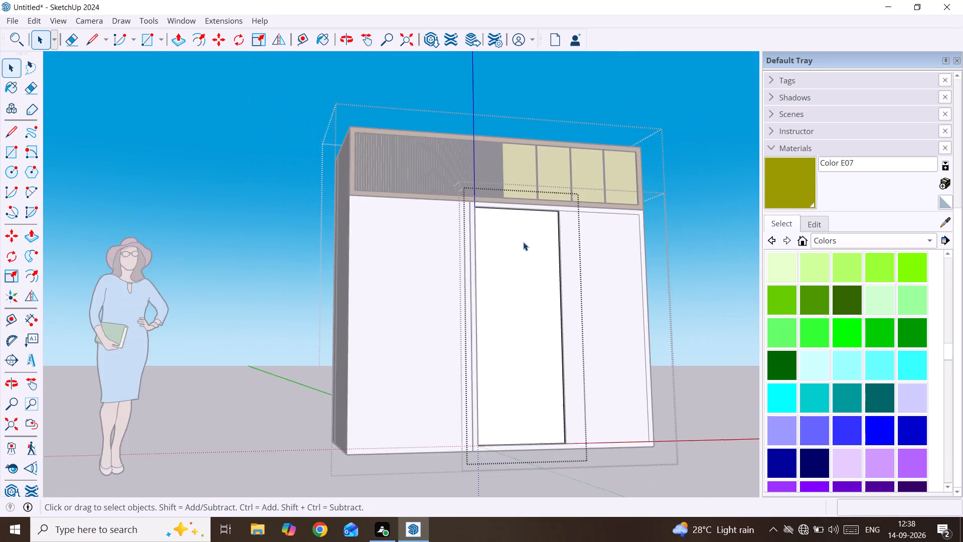
scroll(523, 242, down, 3)
middle_drag(521, 243, 477, 278)
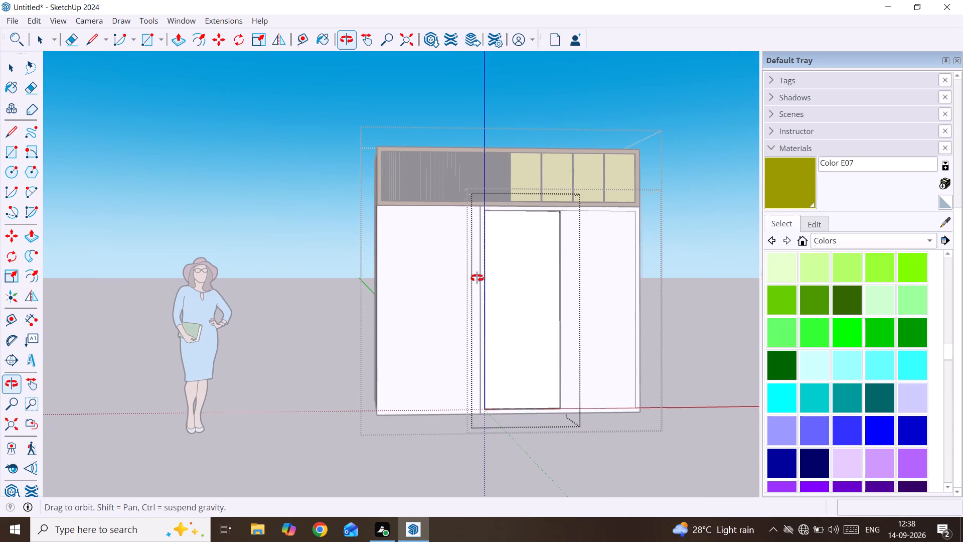
middle_drag(477, 278, 449, 285)
click(586, 273)
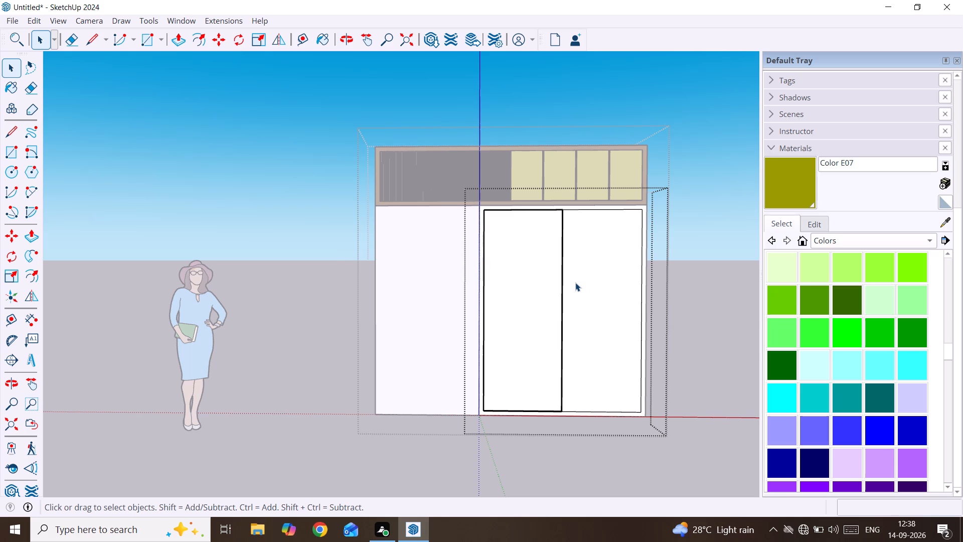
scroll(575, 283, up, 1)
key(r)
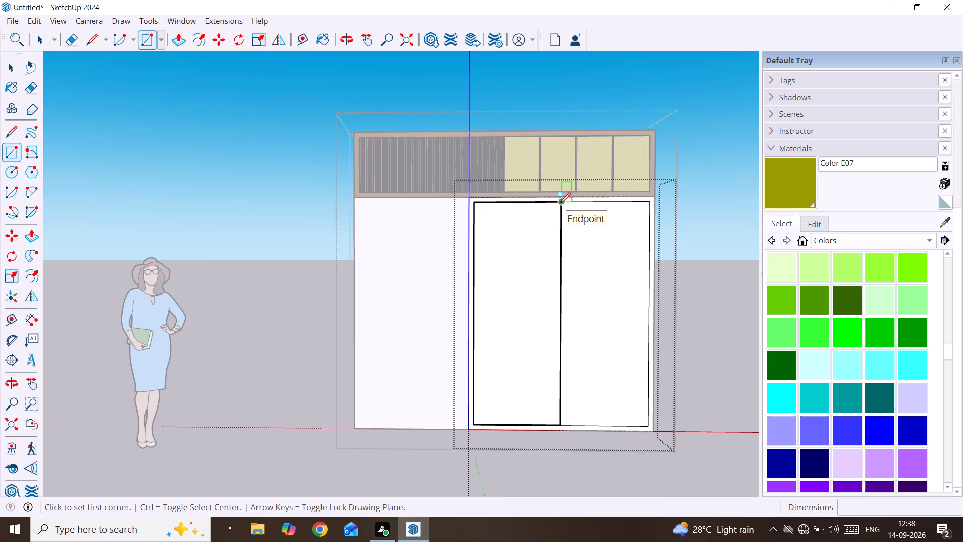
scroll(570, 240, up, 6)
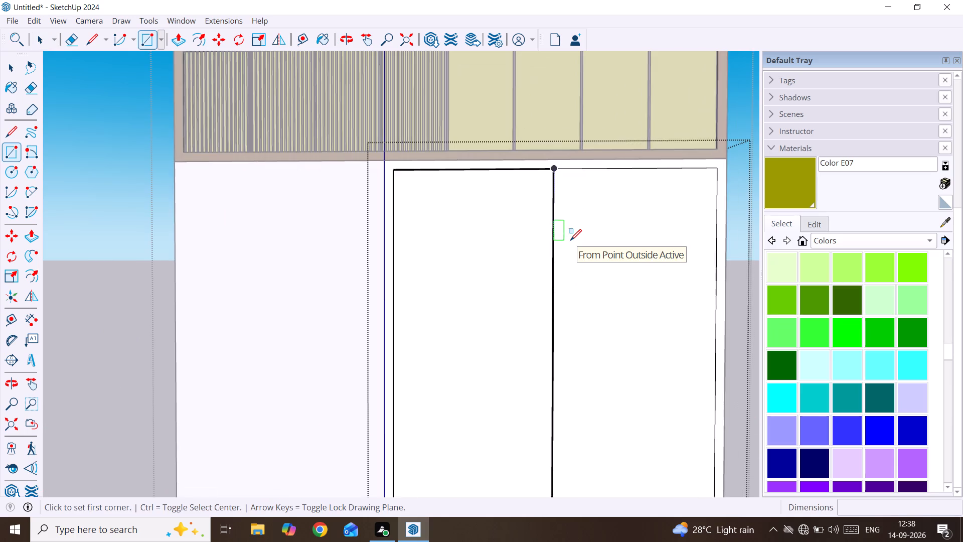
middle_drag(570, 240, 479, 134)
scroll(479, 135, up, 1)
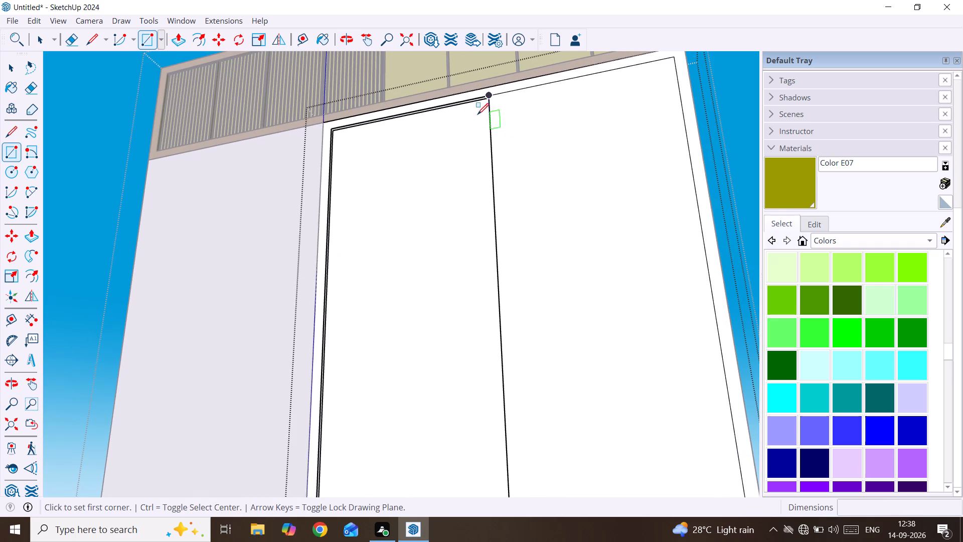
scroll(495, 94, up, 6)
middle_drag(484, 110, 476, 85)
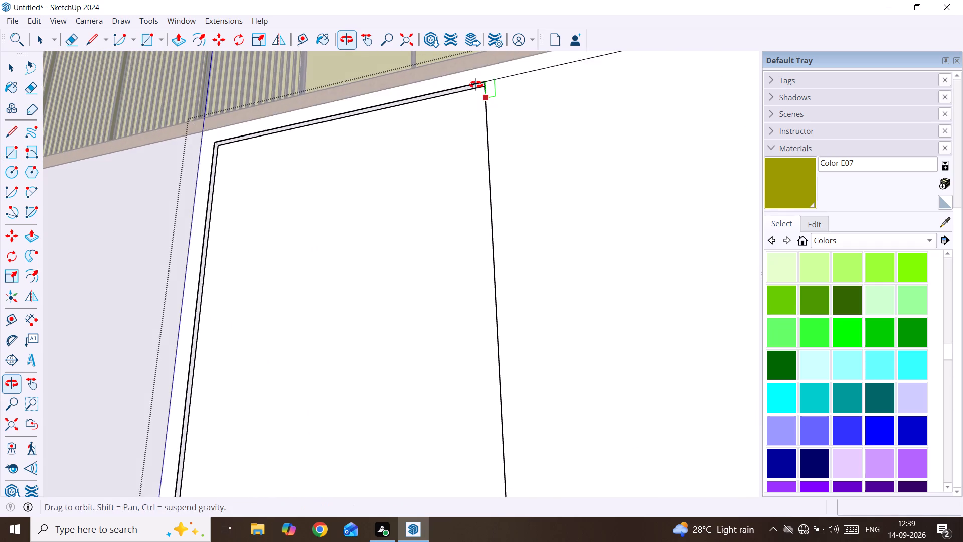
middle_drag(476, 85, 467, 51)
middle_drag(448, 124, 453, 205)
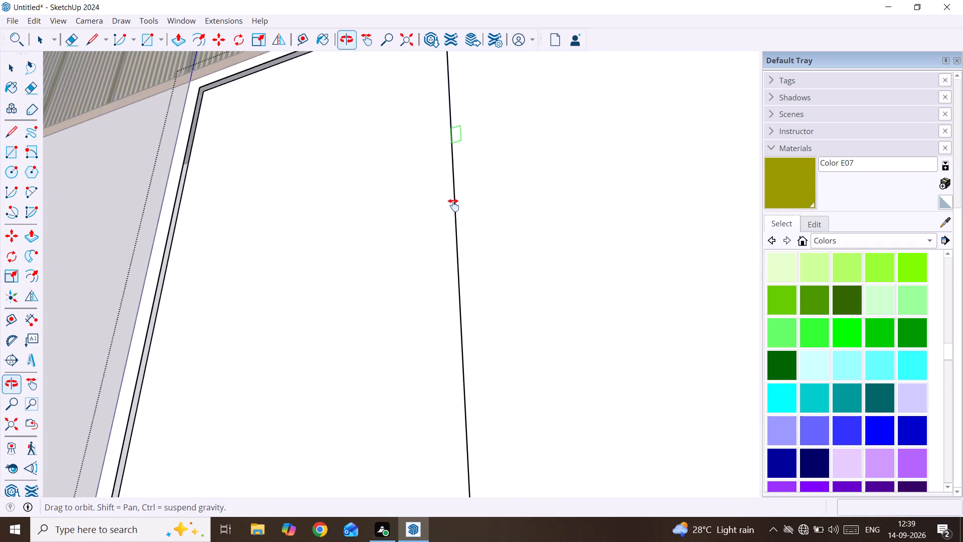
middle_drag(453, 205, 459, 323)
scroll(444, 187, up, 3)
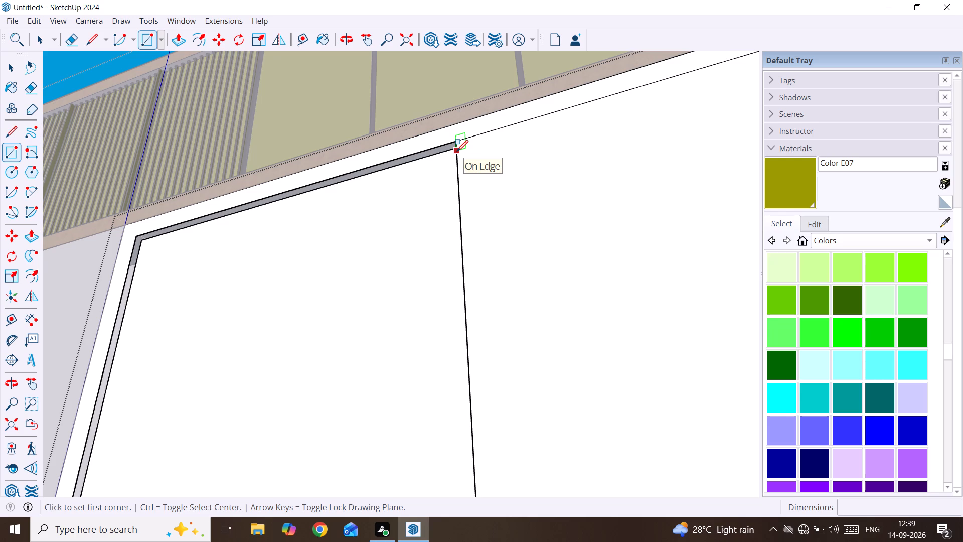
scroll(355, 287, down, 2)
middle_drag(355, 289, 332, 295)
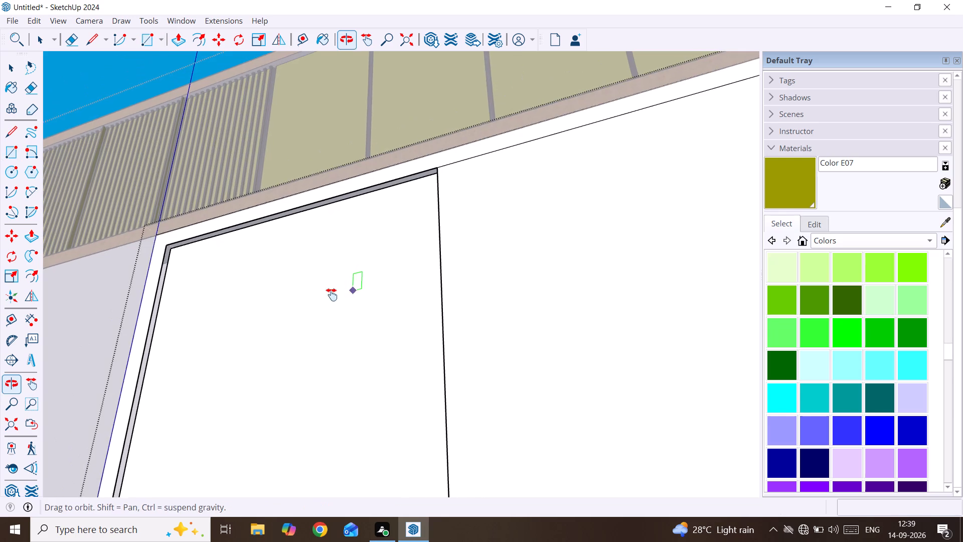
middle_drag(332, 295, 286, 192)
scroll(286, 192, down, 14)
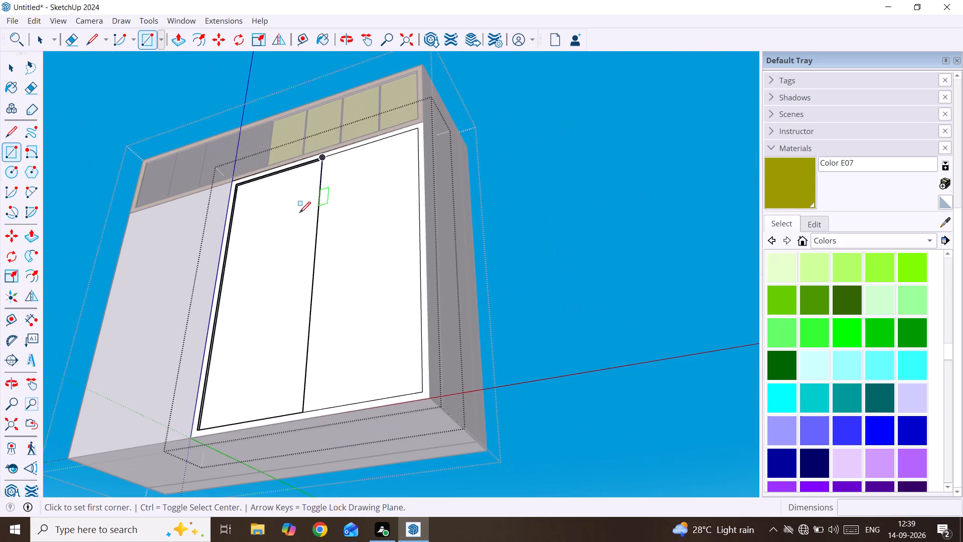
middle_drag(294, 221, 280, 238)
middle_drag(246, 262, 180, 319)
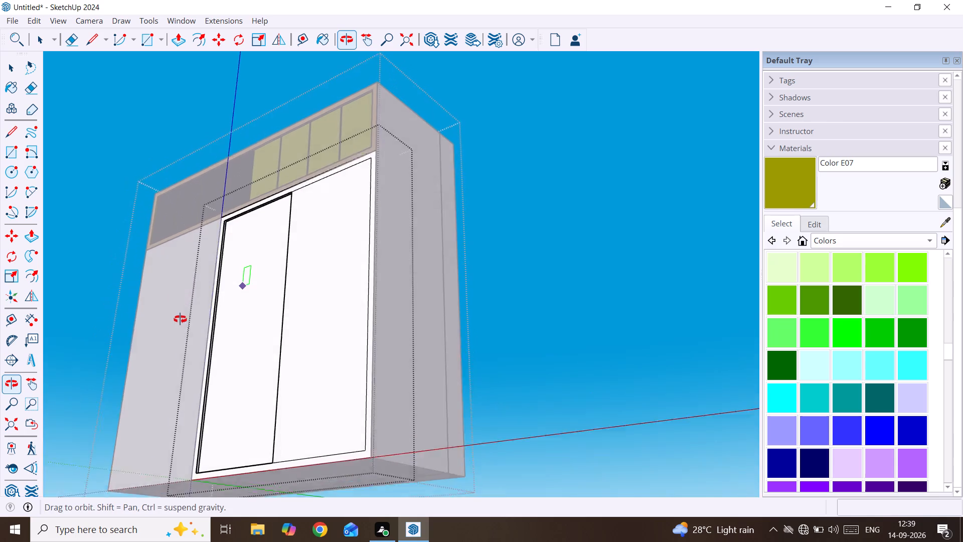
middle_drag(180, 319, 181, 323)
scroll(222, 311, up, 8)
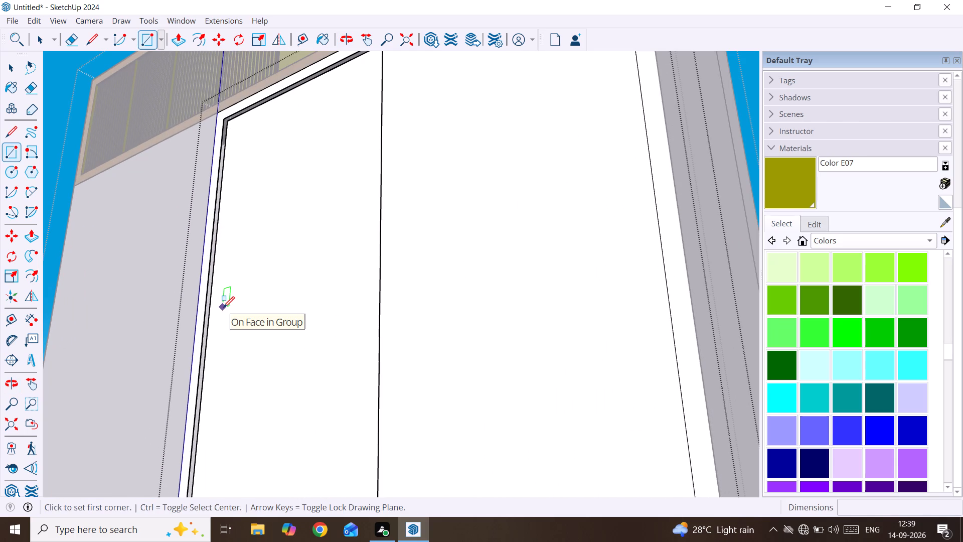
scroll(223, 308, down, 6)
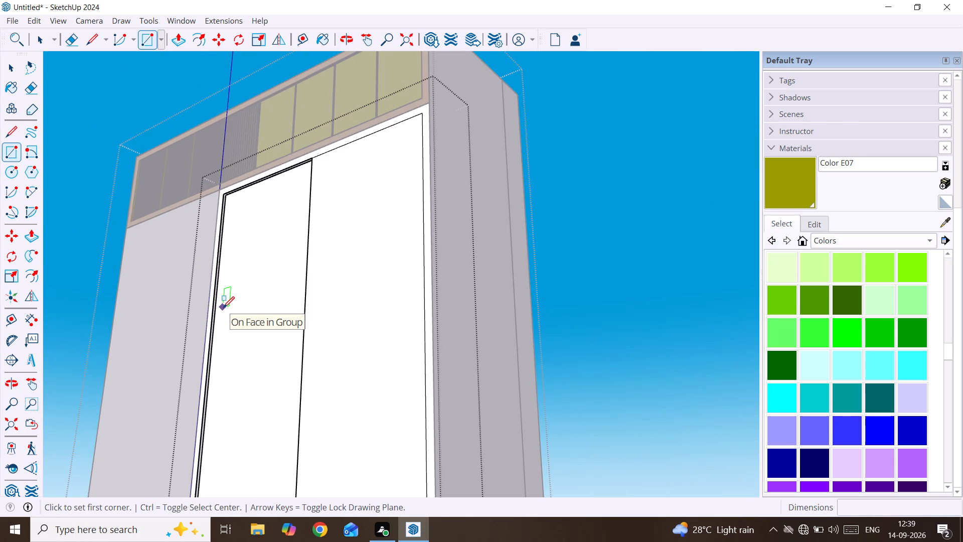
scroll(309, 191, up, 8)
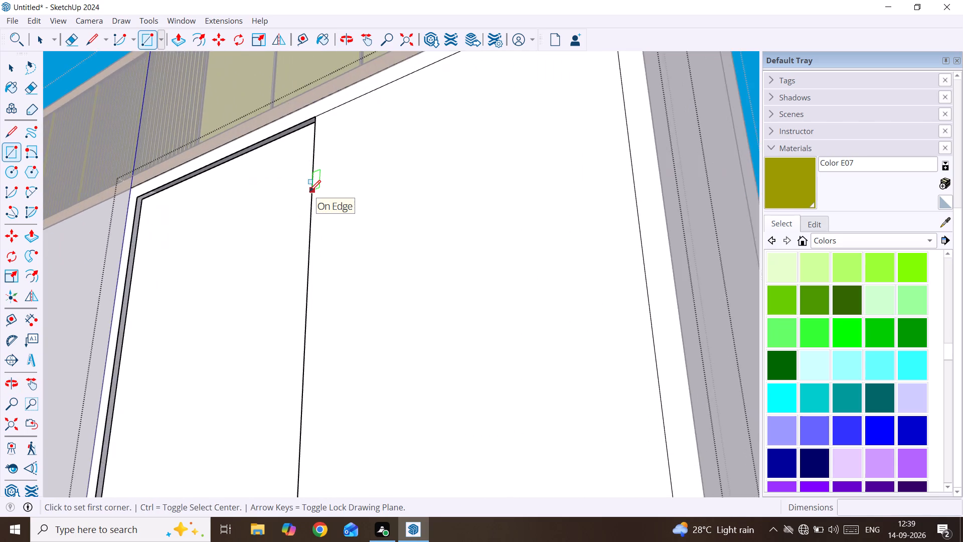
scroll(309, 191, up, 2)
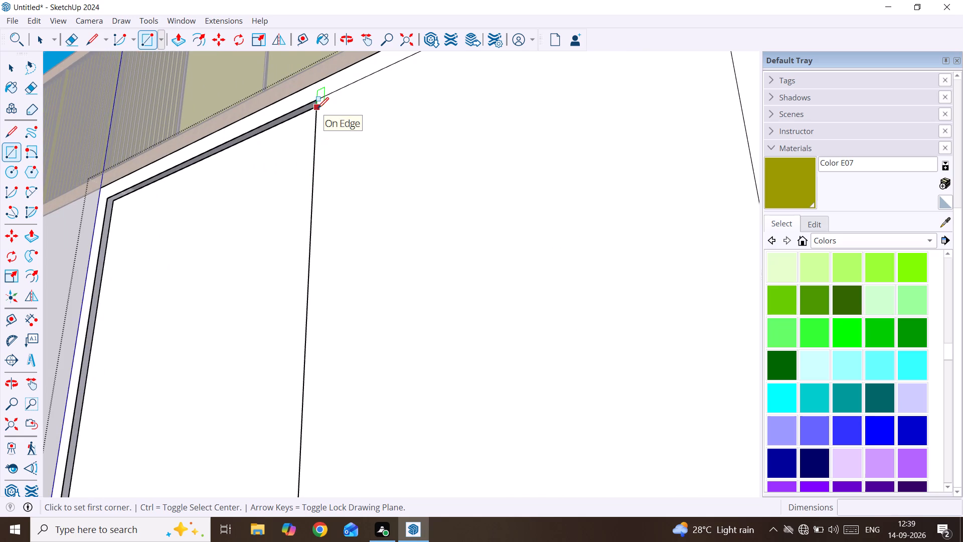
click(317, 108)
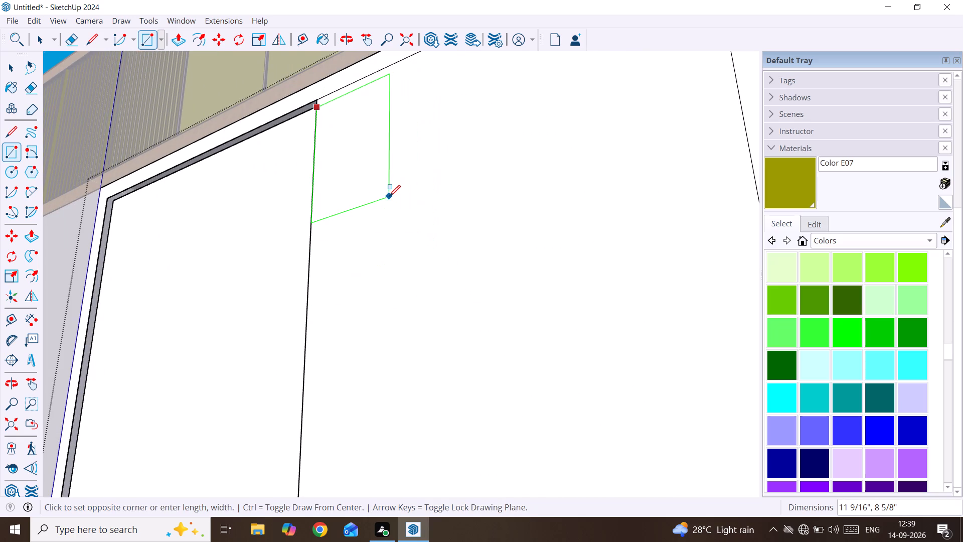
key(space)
Examine the left-half panel's upper corner and the edge dividing it from the adjoining half from several angles.
scroll(314, 118, up, 1)
middle_drag(313, 116, 320, 118)
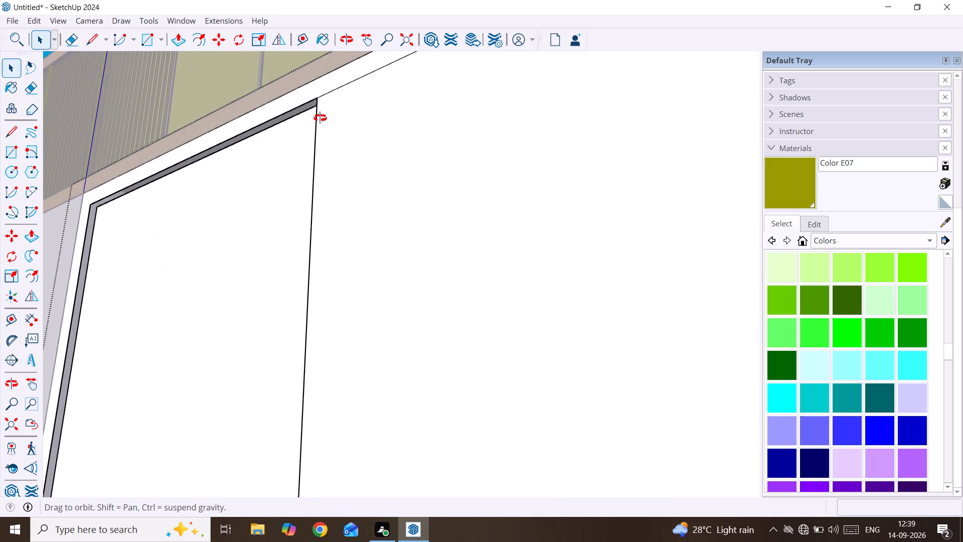
middle_drag(320, 118, 413, 64)
scroll(300, 169, up, 1)
middle_drag(297, 125, 343, 87)
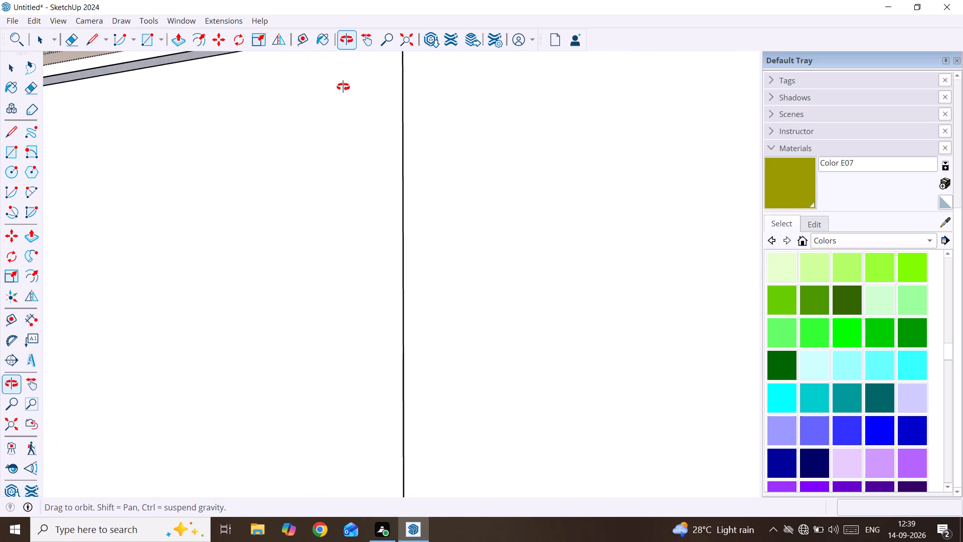
middle_drag(343, 87, 378, 127)
scroll(378, 128, down, 1)
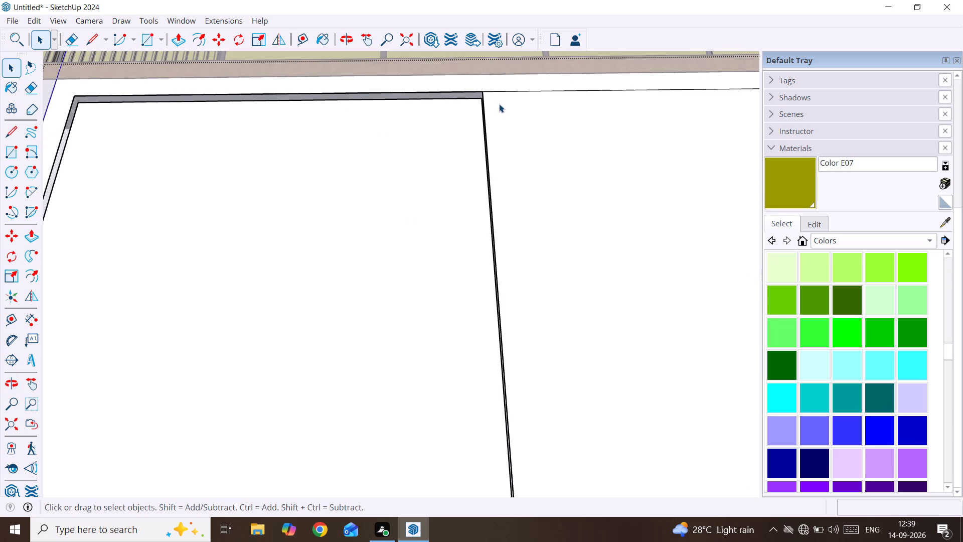
scroll(499, 104, up, 1)
shift+middle_drag(499, 104, 522, 135)
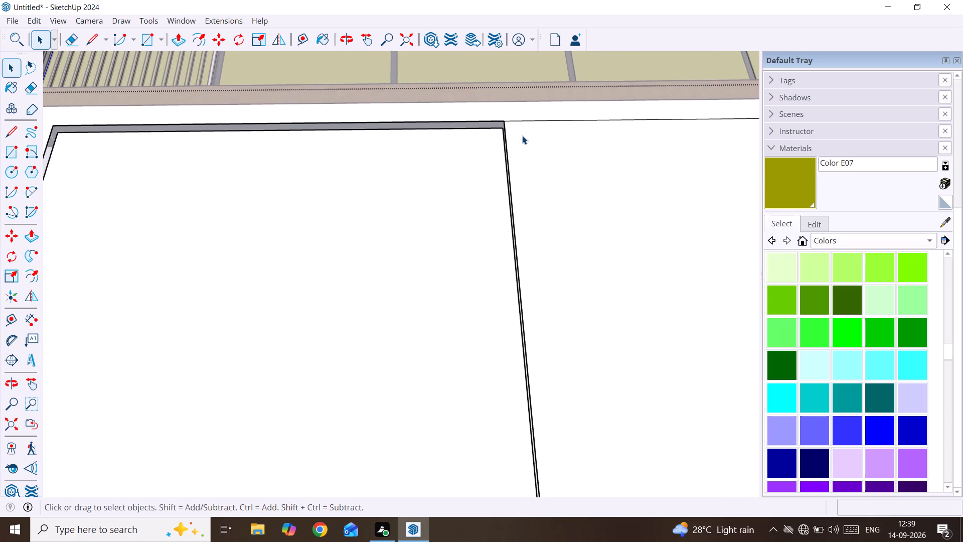
middle_drag(522, 136, 548, 243)
shift+middle_drag(543, 233, 561, 339)
shift+scroll(543, 233, down, 1)
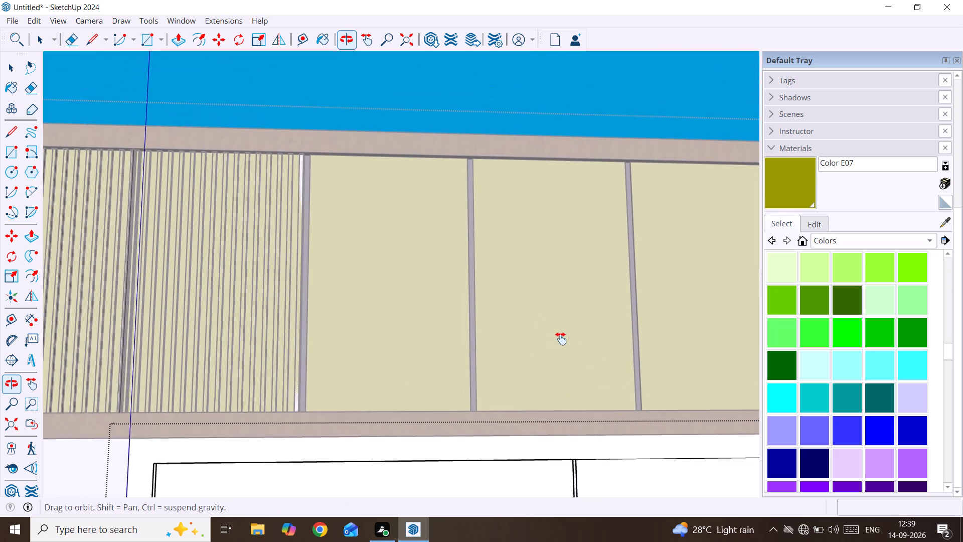
shift+middle_drag(561, 339, 511, 49)
middle_drag(519, 127, 534, 146)
scroll(530, 141, down, 1)
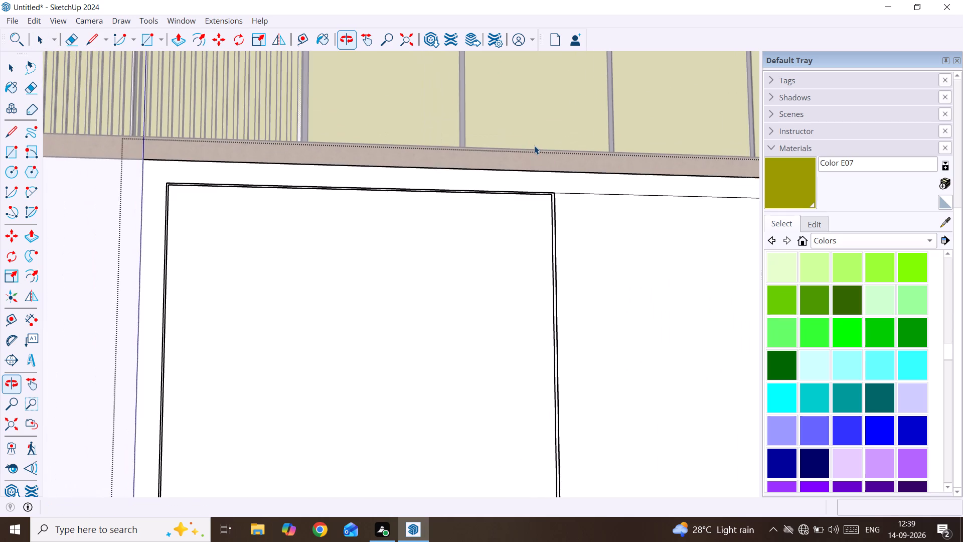
scroll(534, 146, down, 14)
middle_drag(534, 145, 537, 153)
scroll(542, 199, up, 2)
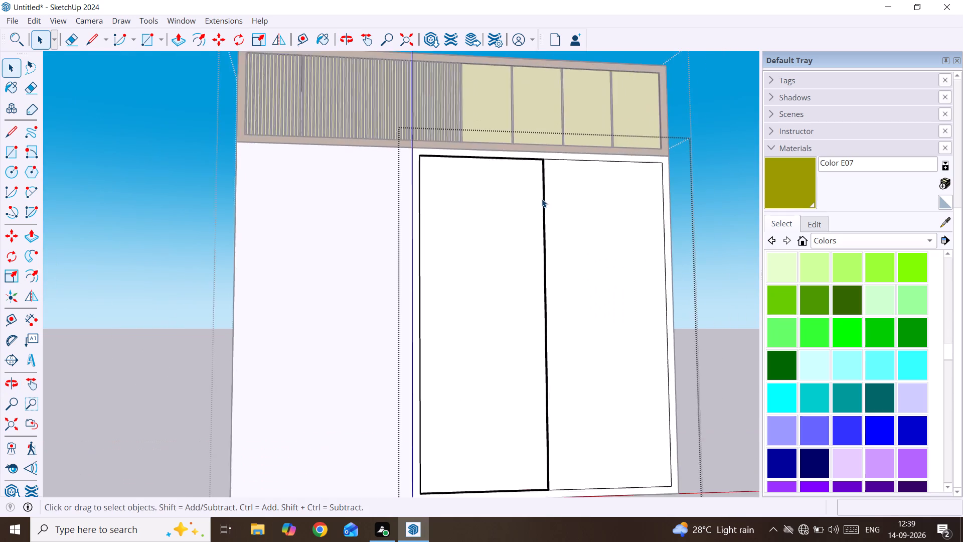
Draw a rectangle about 7' 5 3/4" by 2' 10 3/4" over the lower panel's right half, between the dividing line and the opposite bottom corner.
scroll(542, 199, up, 4)
middle_drag(542, 199, 444, 145)
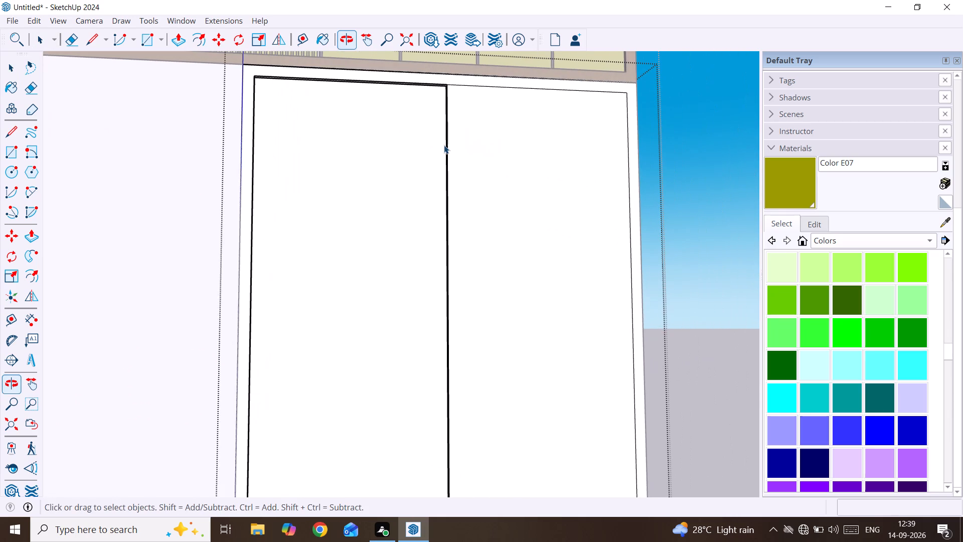
scroll(444, 145, down, 2)
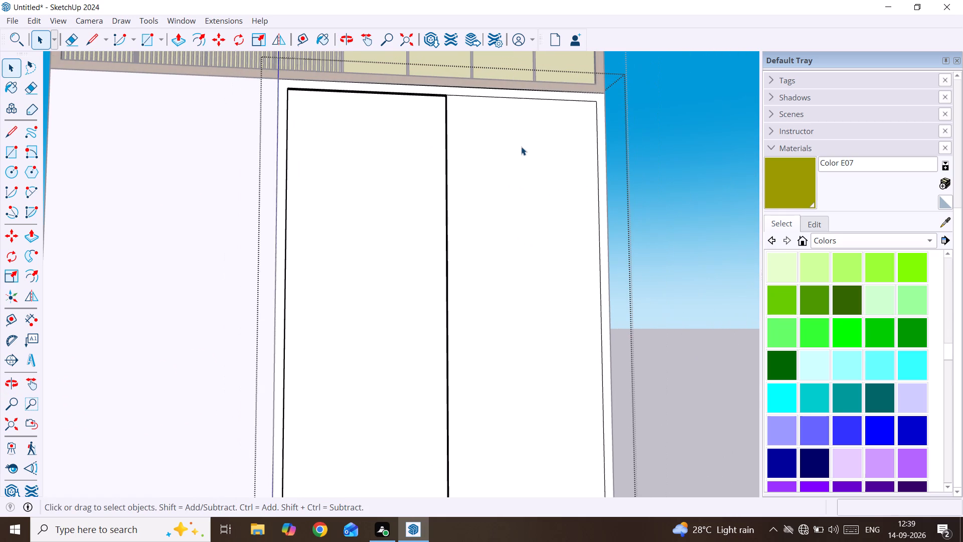
key(r)
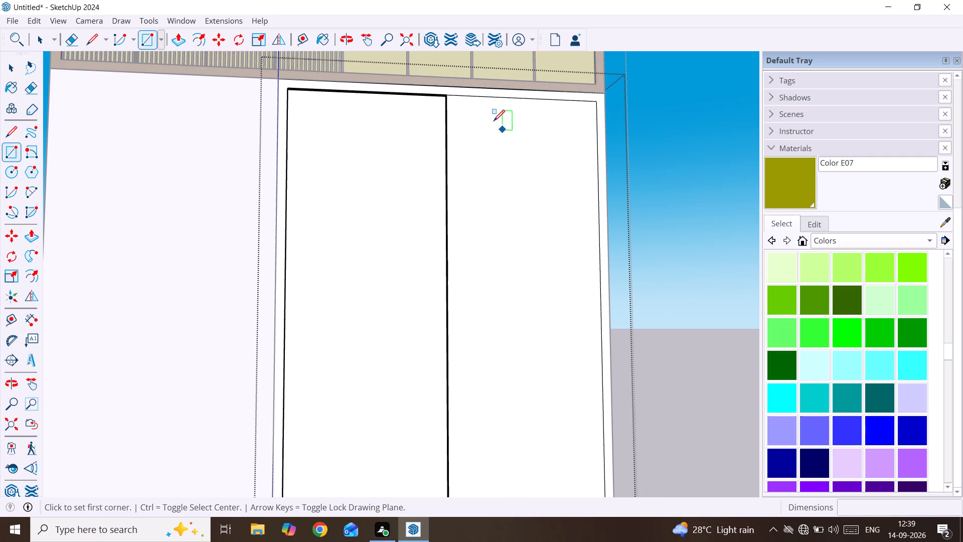
click(446, 96)
scroll(556, 389, down, 7)
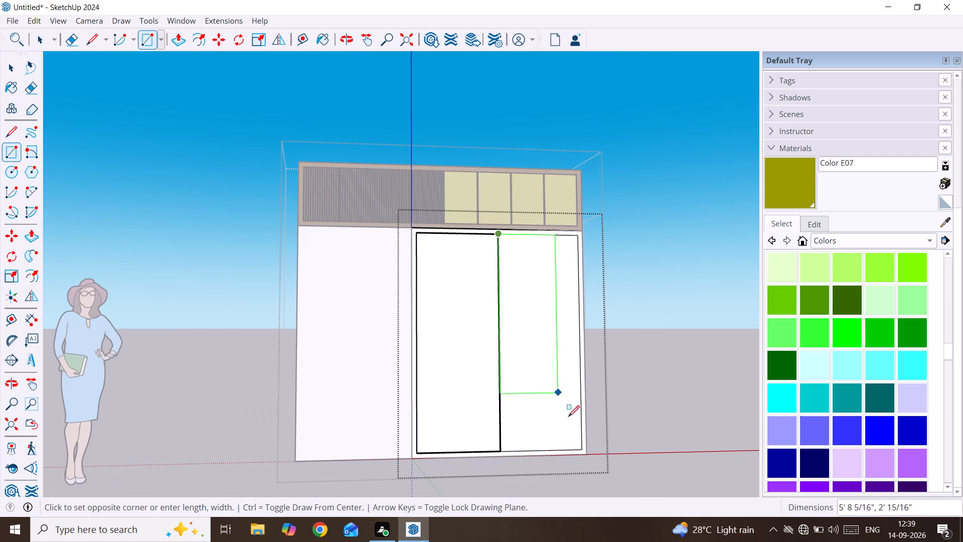
click(580, 448)
Group the right-half rectangle's face with its edges and open the new group for editing.
key(space)
double_click(536, 356)
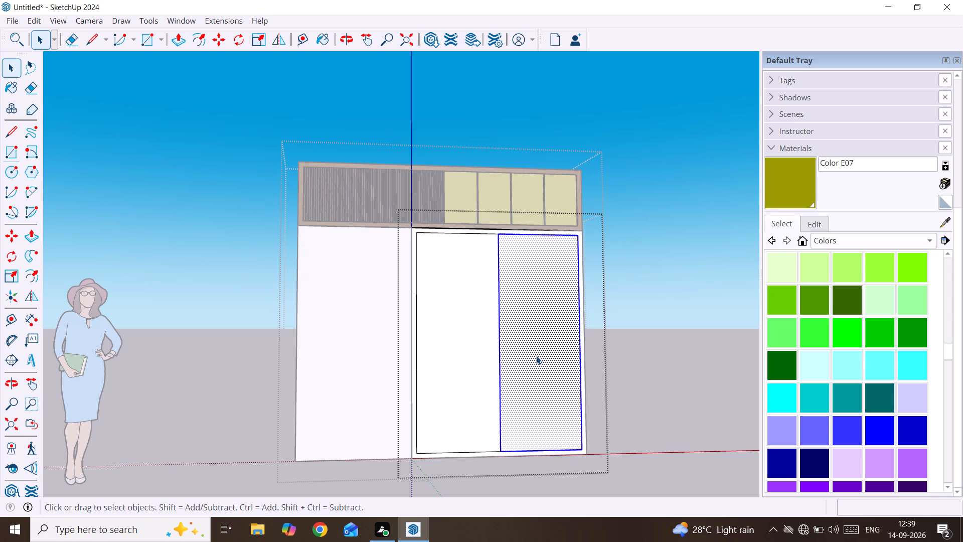
right_click(536, 356)
click(573, 239)
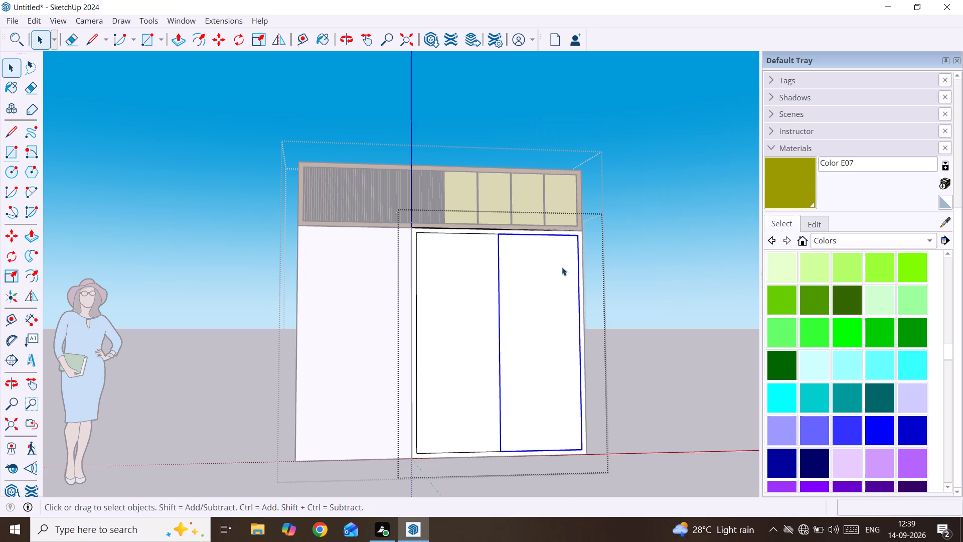
triple_click(553, 287)
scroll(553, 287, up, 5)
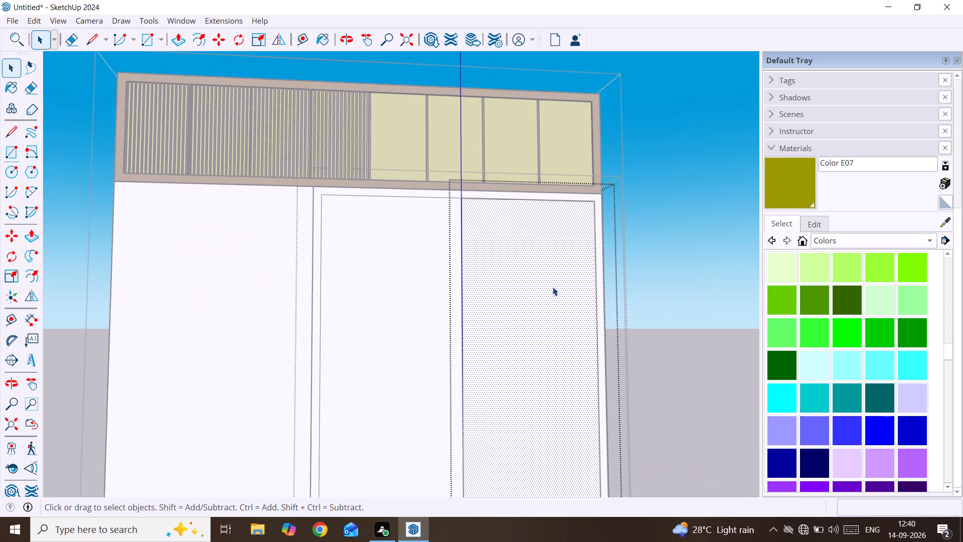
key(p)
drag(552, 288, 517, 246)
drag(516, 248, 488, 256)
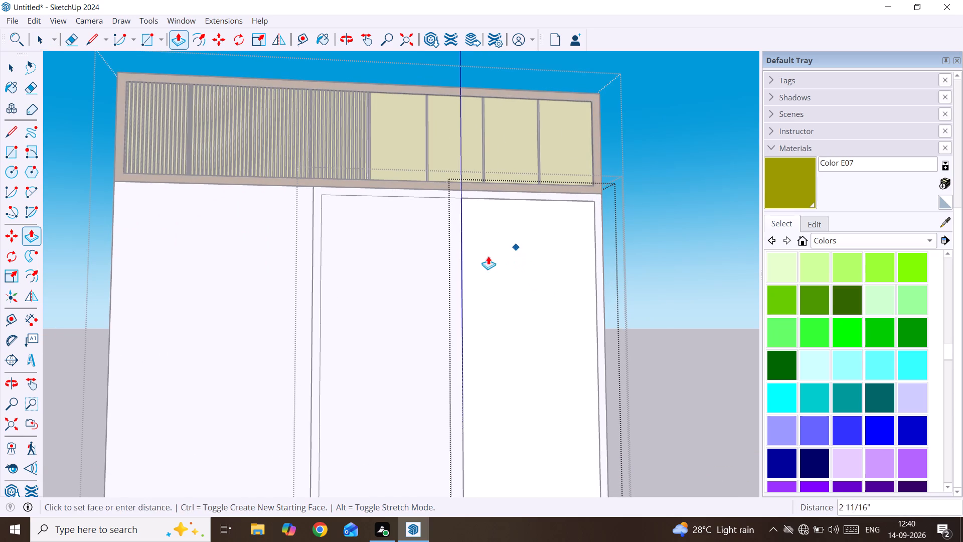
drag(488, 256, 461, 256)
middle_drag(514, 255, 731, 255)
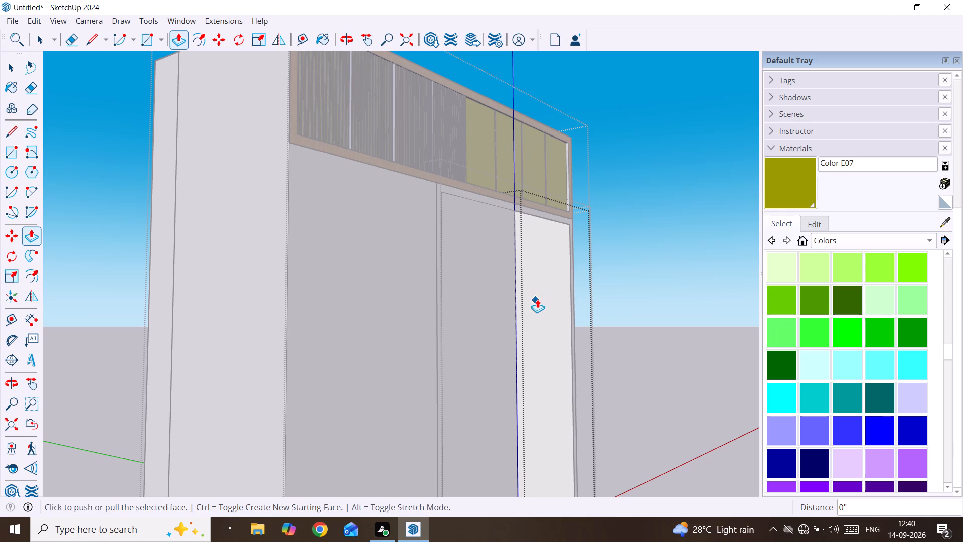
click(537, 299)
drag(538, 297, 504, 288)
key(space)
Push the right-half panel's face inward by 0.4" and close its group.
double_click(550, 287)
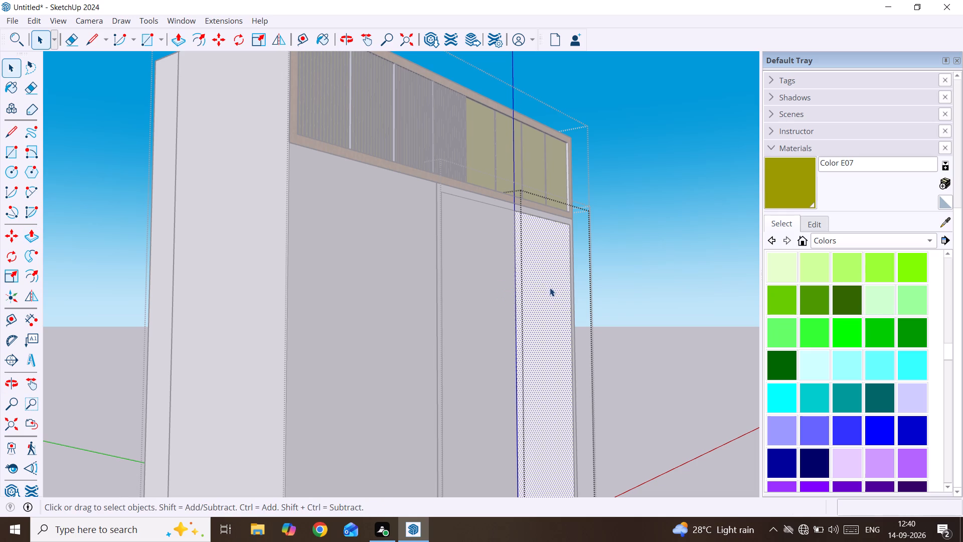
key(p)
click(538, 289)
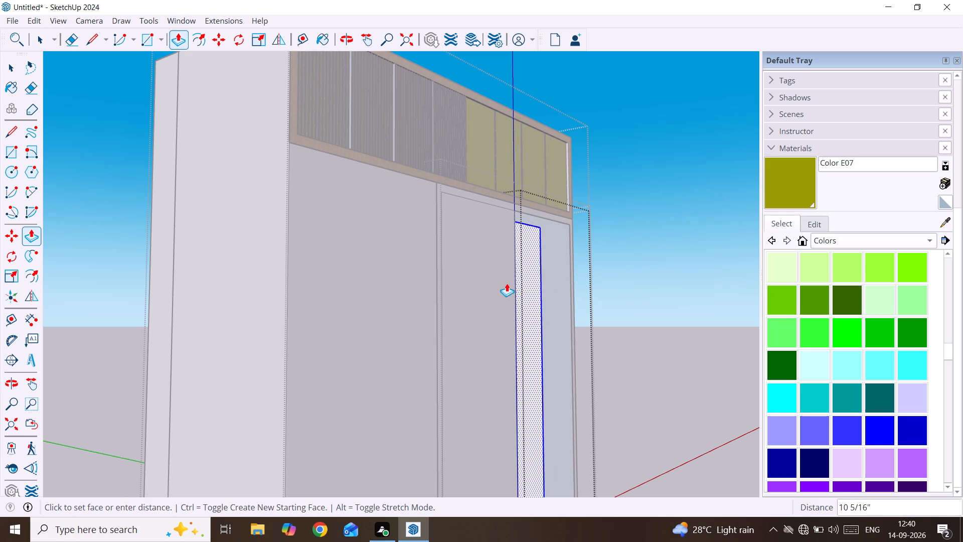
key(period)
text(4")
key(Return)
key(space)
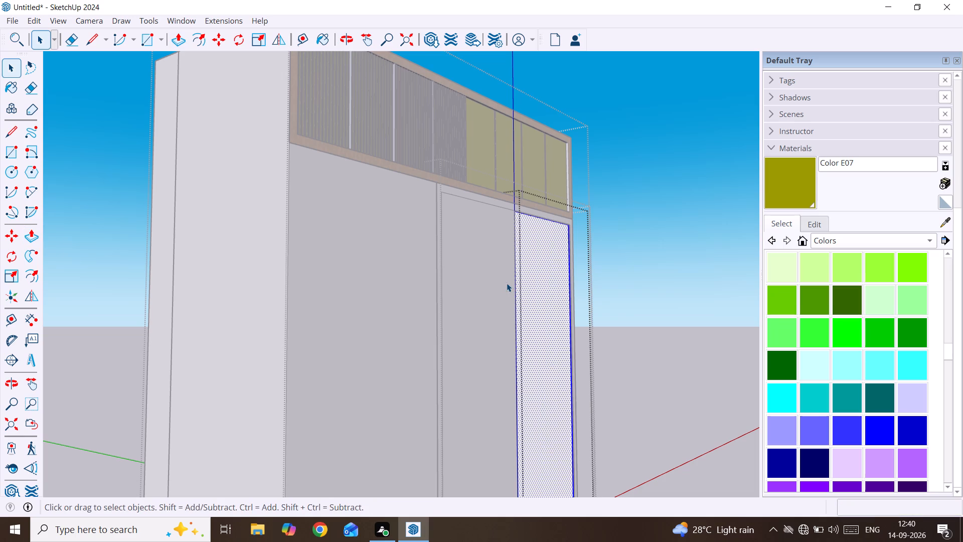
click(672, 210)
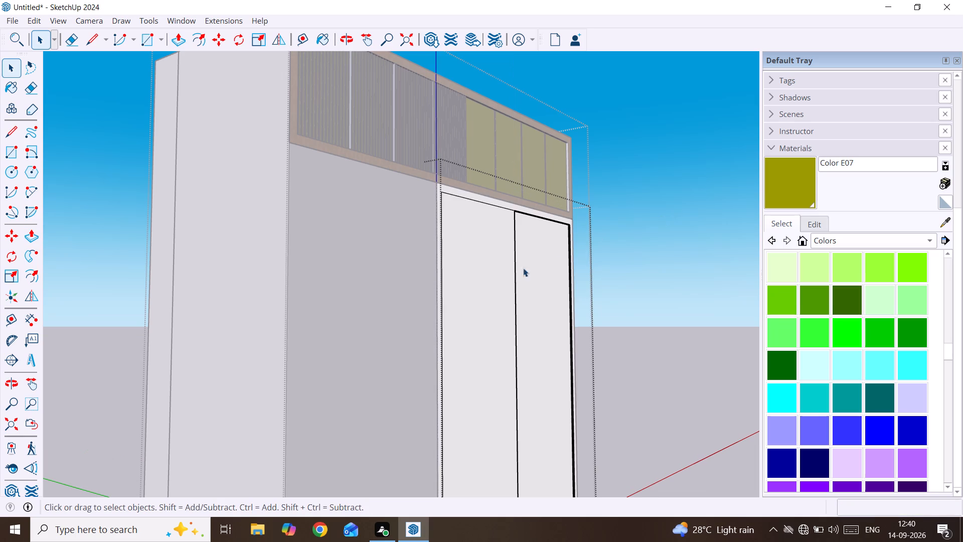
Push the lower panel's left-half face inward by 1".
double_click(498, 272)
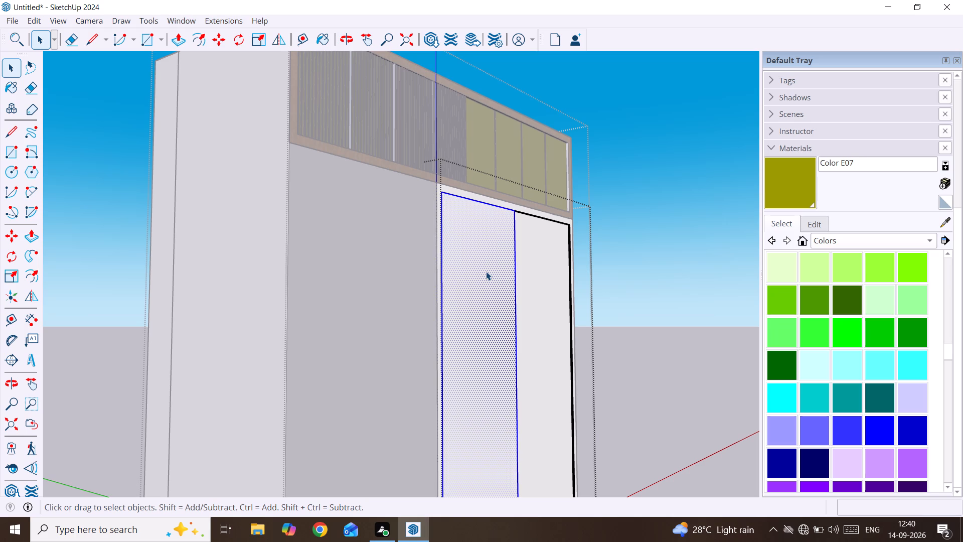
key(p)
click(486, 272)
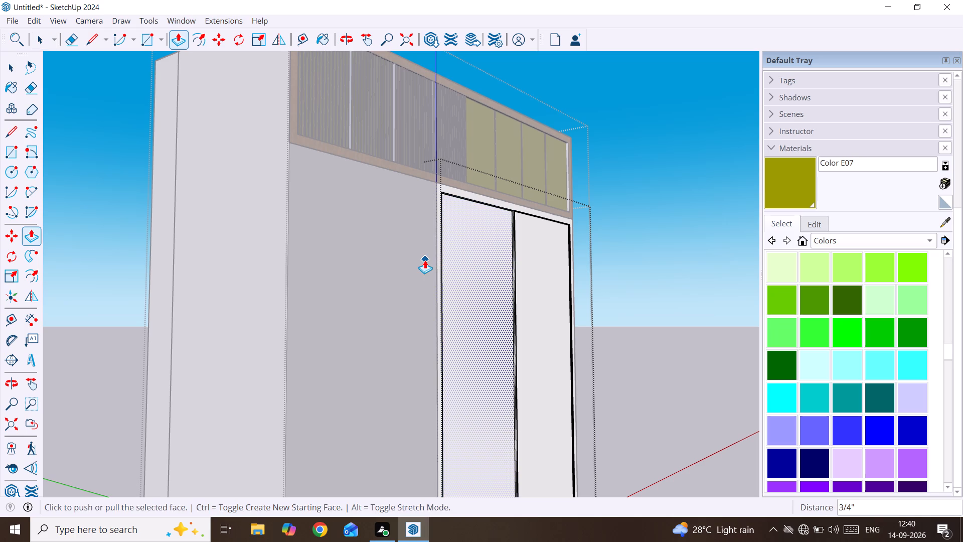
text(1")
key(Return)
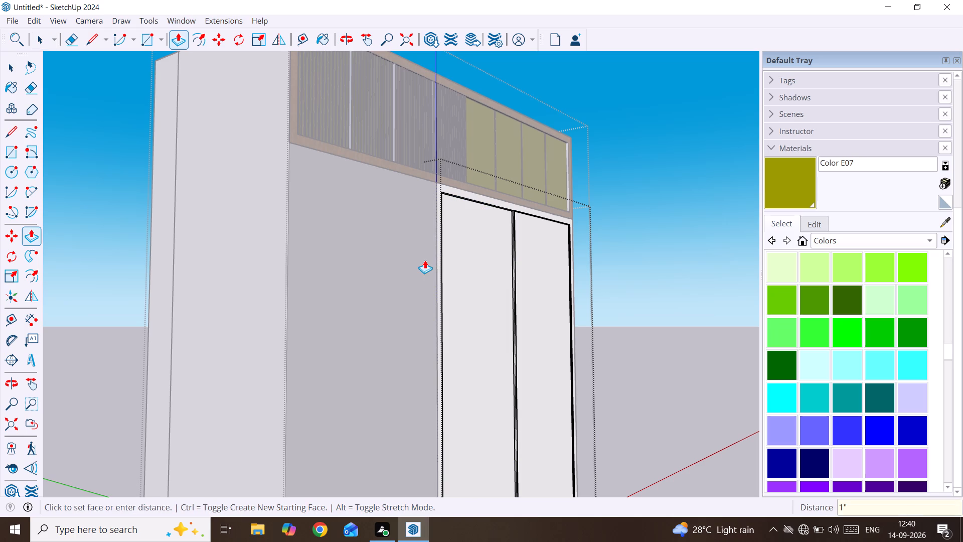
key(space)
Examine the two recessed halves of the lower panel and the divider between them from several angles.
middle_drag(649, 264, 649, 265)
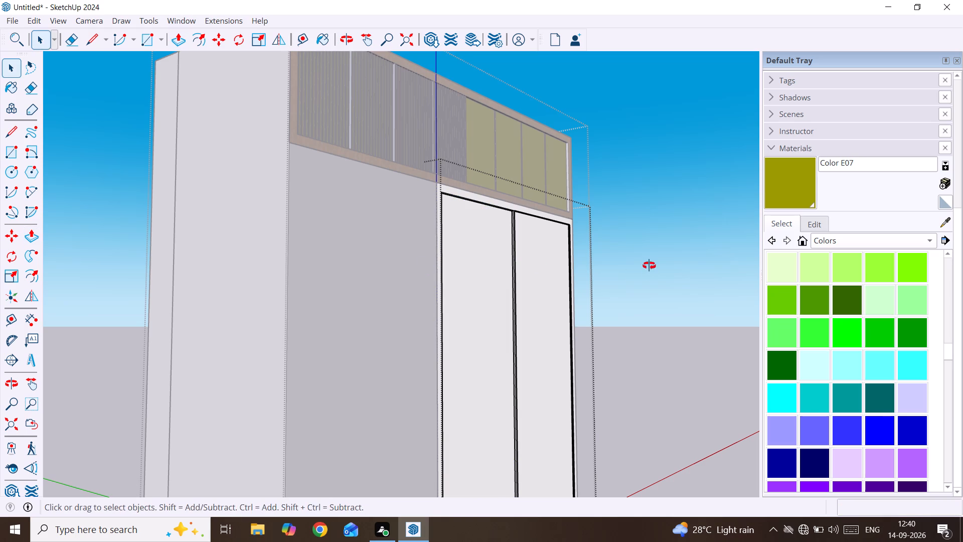
middle_drag(649, 265, 451, 202)
drag(488, 213, 468, 205)
scroll(451, 202, down, 6)
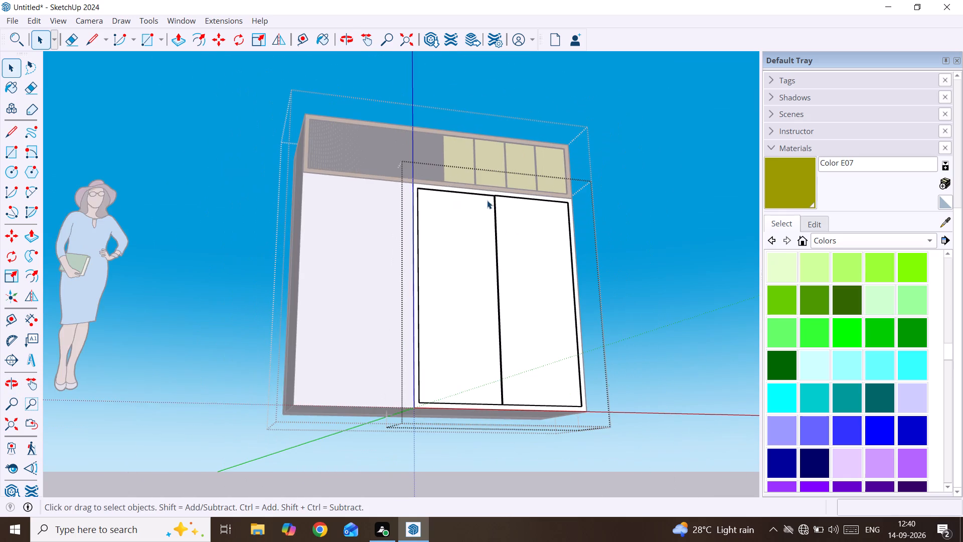
middle_drag(488, 201, 458, 289)
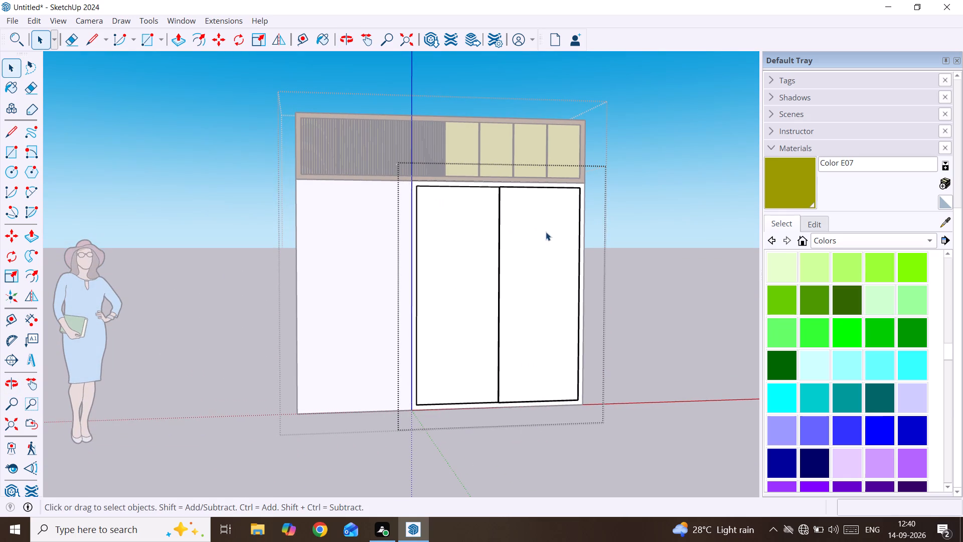
scroll(480, 235, up, 1)
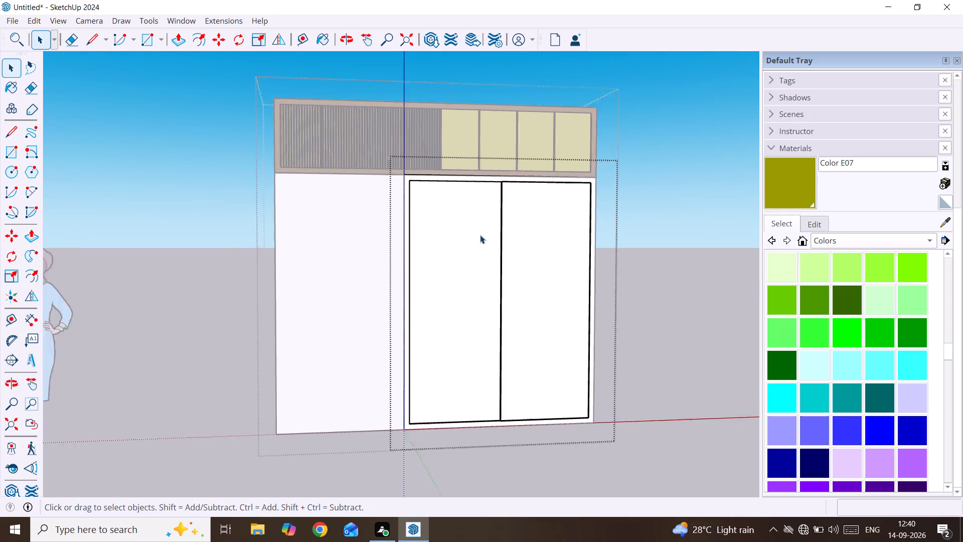
scroll(480, 235, up, 1)
middle_drag(480, 235, 587, 226)
scroll(488, 243, up, 6)
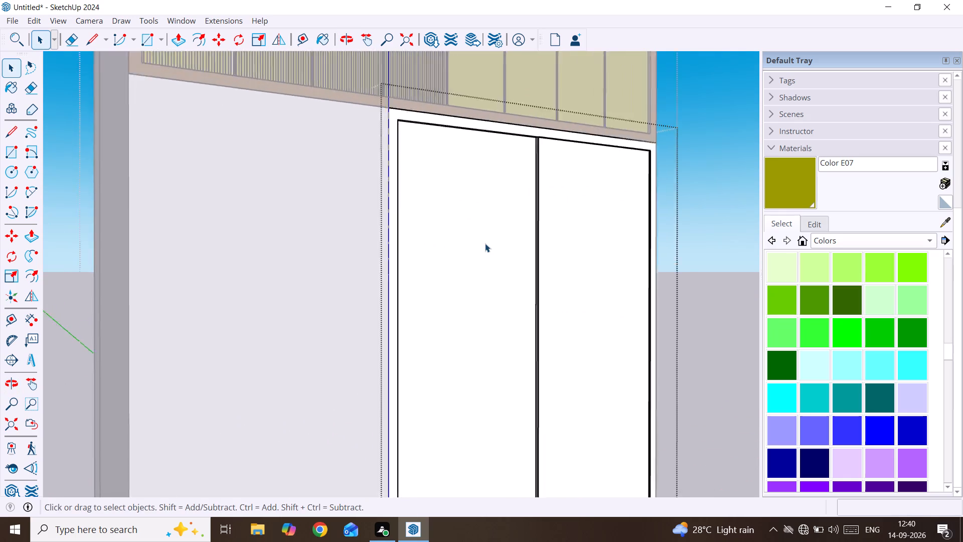
scroll(485, 243, up, 4)
middle_drag(485, 239, 548, 221)
scroll(548, 221, up, 3)
scroll(549, 221, down, 4)
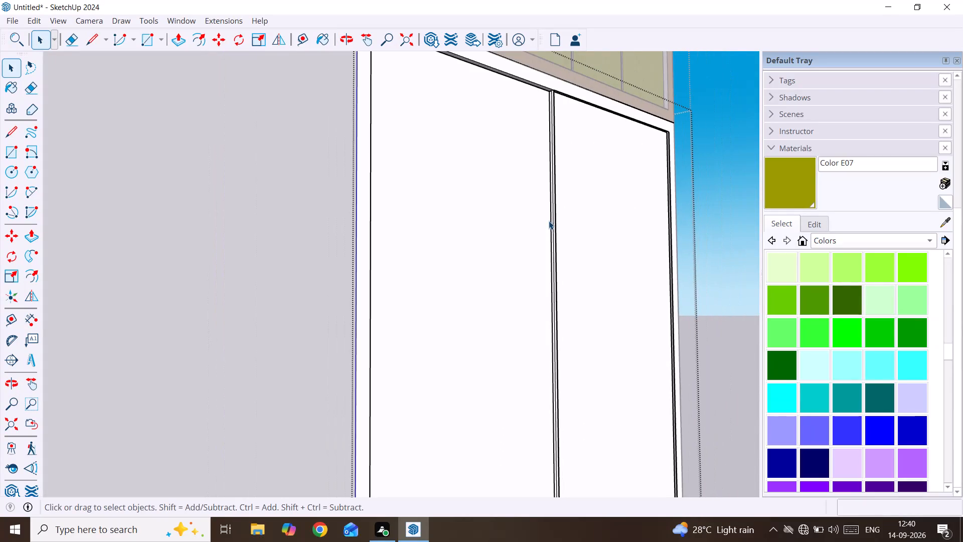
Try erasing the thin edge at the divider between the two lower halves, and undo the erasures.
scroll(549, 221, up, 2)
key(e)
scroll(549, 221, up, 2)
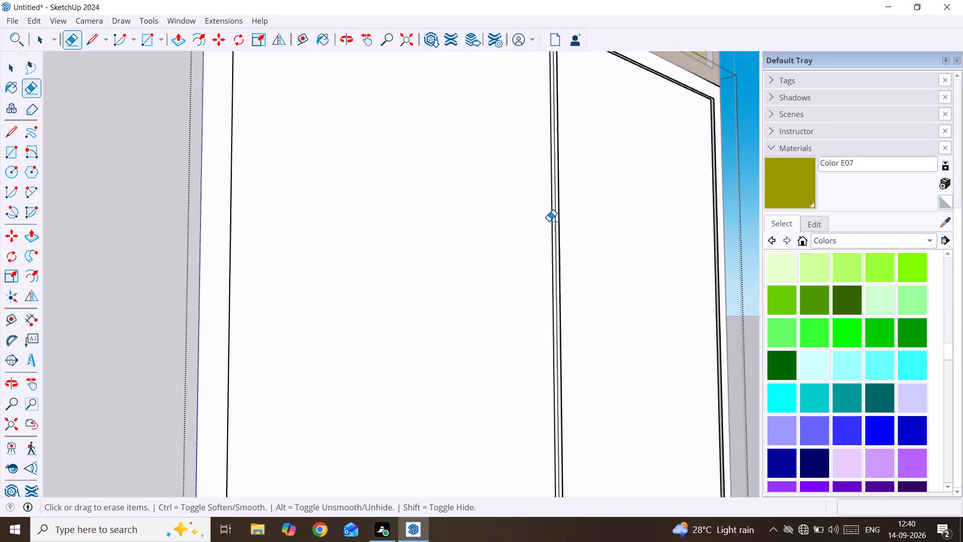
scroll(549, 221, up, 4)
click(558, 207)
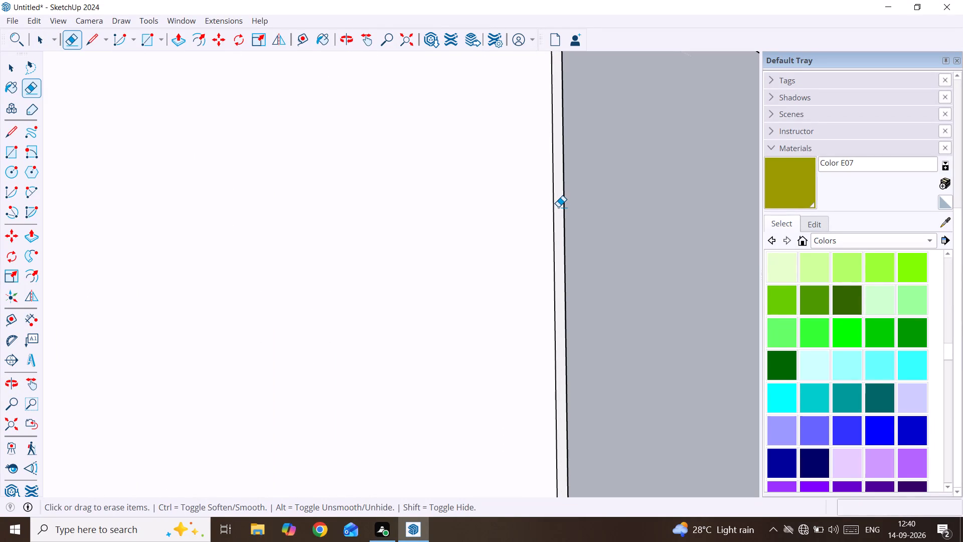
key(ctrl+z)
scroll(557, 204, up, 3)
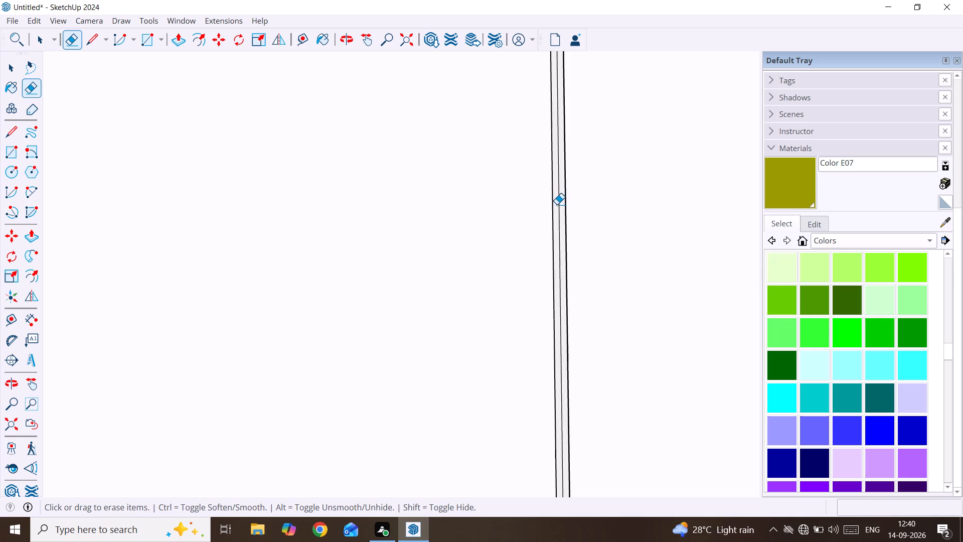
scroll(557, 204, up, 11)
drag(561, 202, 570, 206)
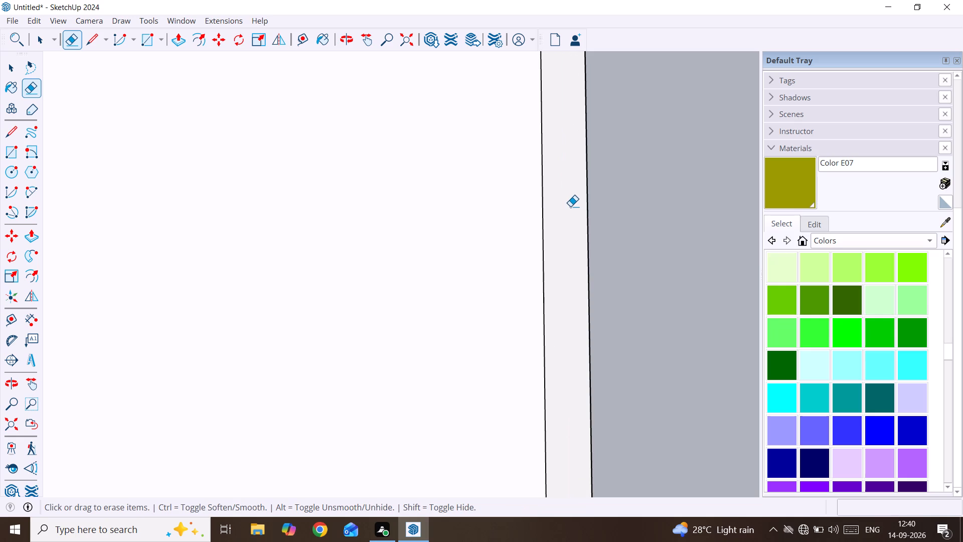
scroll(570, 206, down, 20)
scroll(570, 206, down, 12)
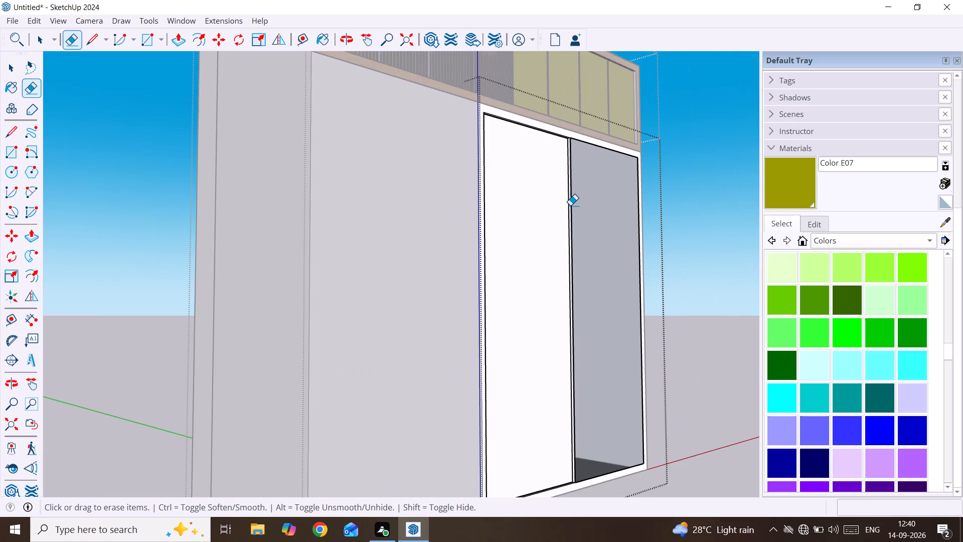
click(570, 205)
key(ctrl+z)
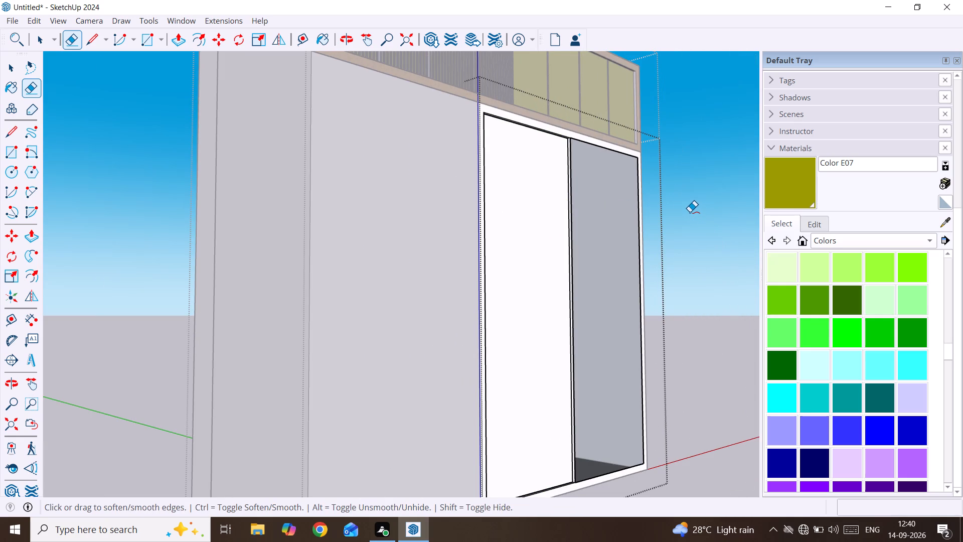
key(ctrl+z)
Open the right-half panel's group to examine its edge along the divider up close, close it, and view the whole unit.
key(space)
click(587, 235)
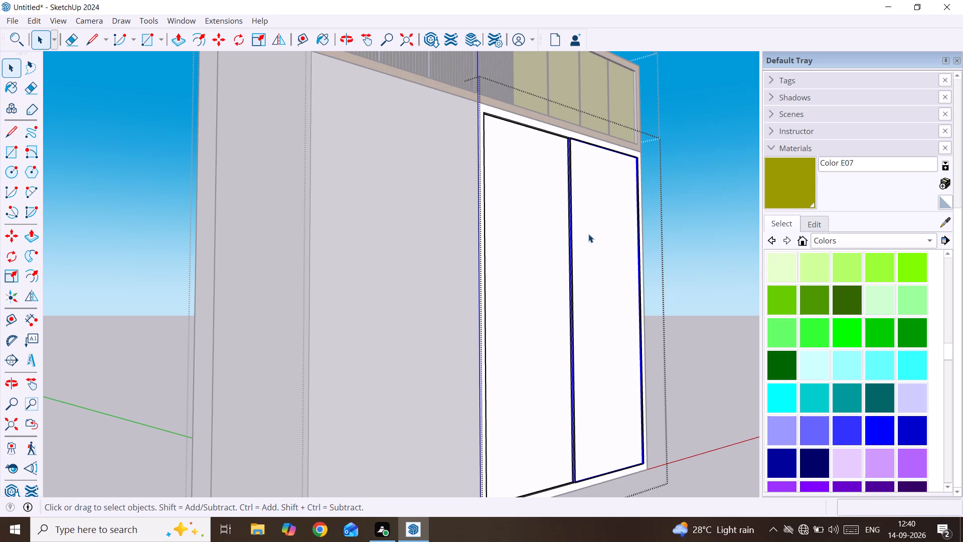
double_click(590, 232)
scroll(590, 232, up, 8)
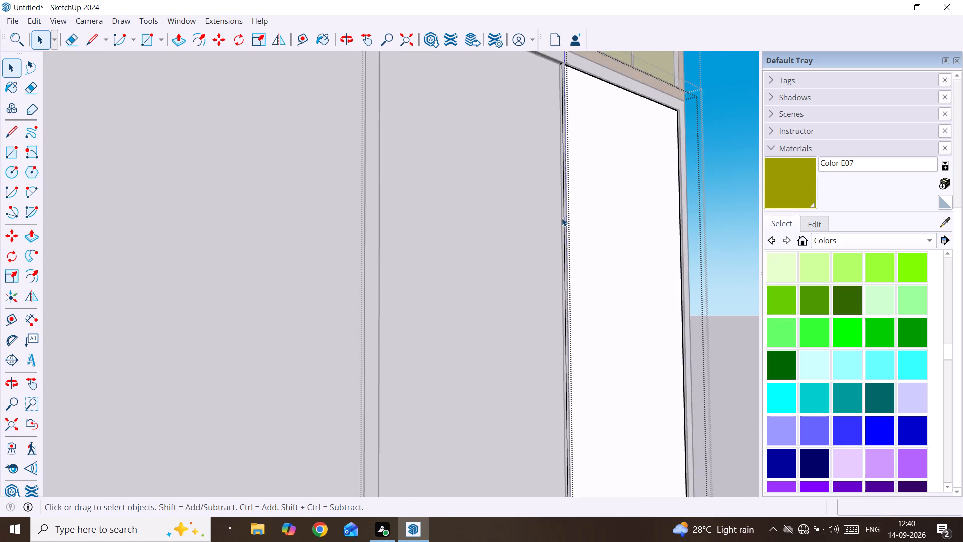
scroll(562, 218, up, 20)
scroll(562, 218, up, 1)
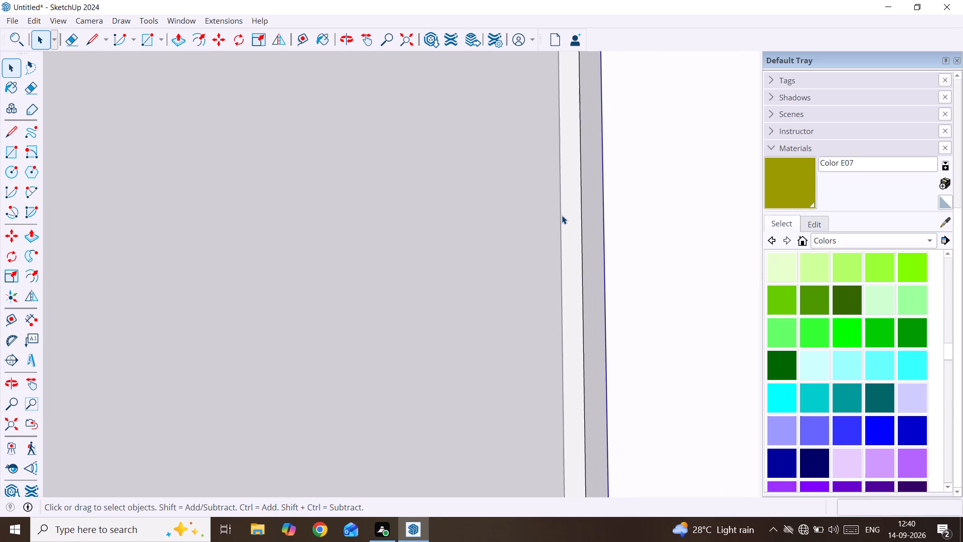
scroll(562, 215, up, 5)
scroll(563, 214, down, 19)
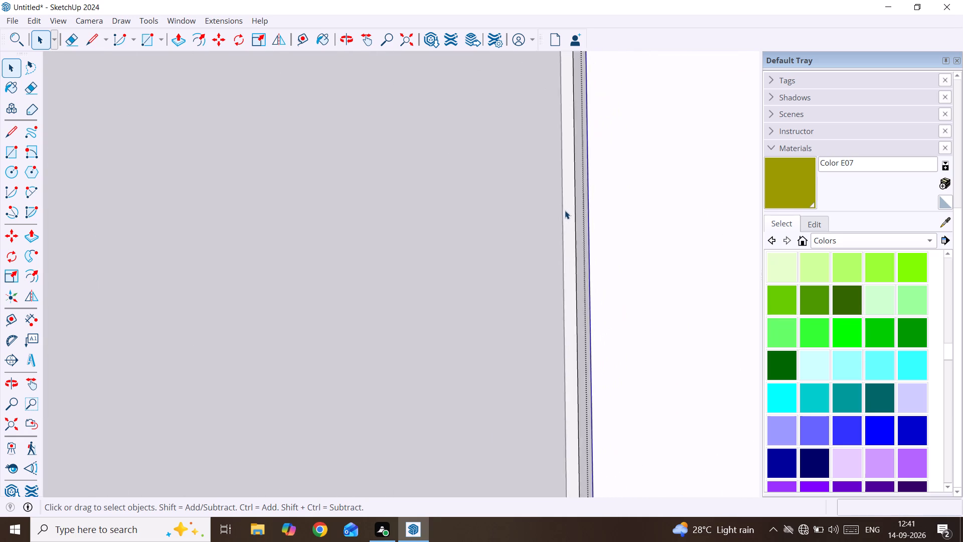
scroll(565, 210, down, 20)
scroll(565, 210, down, 8)
click(689, 204)
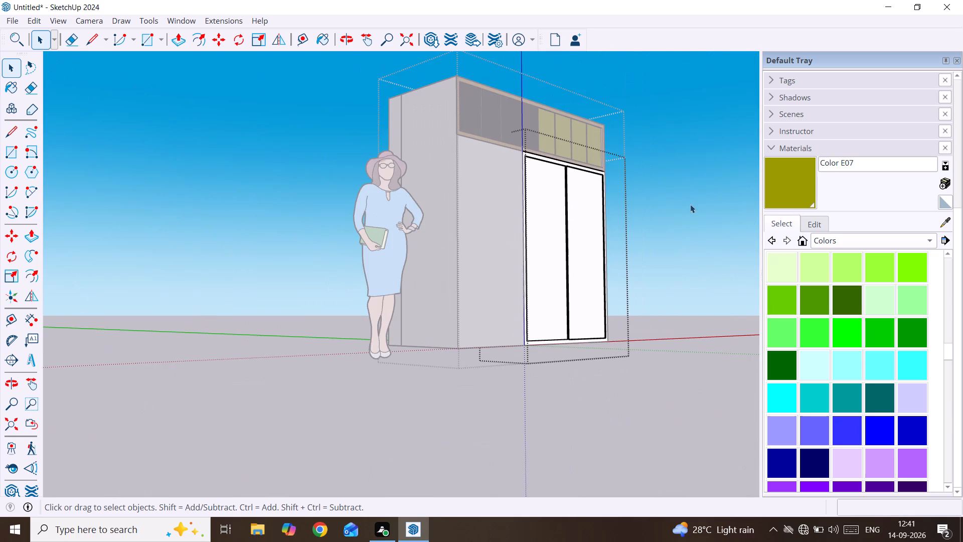
shift+middle_drag(689, 205, 652, 211)
middle_drag(653, 210, 516, 273)
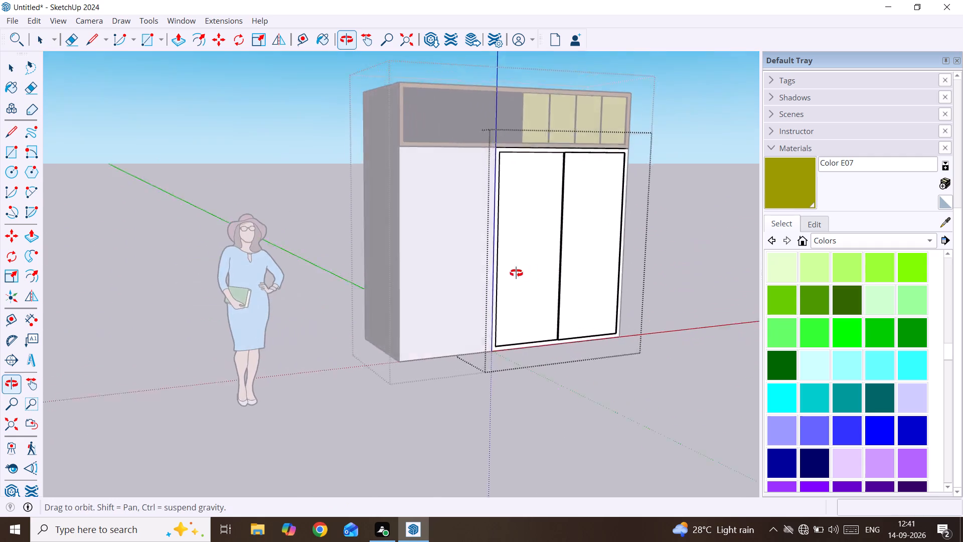
Close the lower panel's group to return to editing the enclosing wall unit's group.
middle_drag(516, 273, 446, 235)
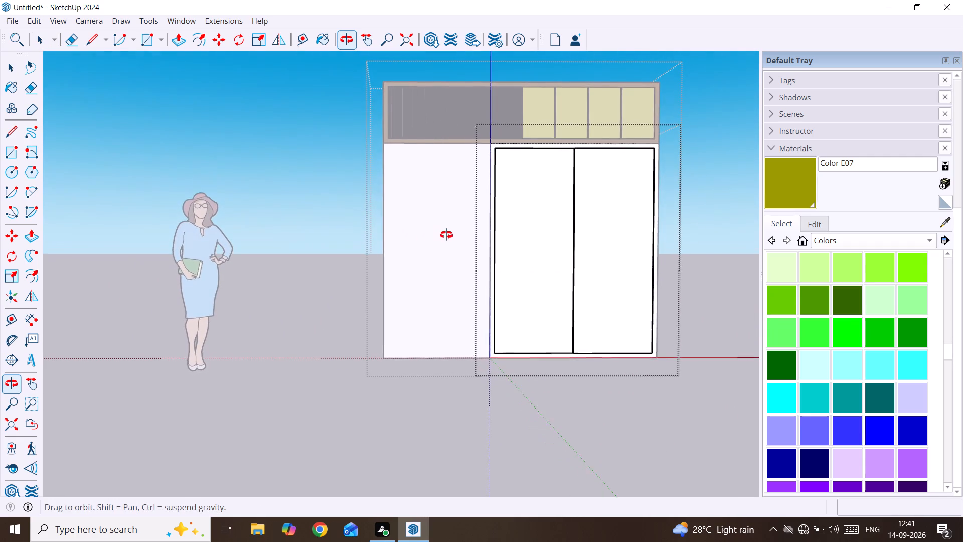
middle_drag(446, 235, 451, 232)
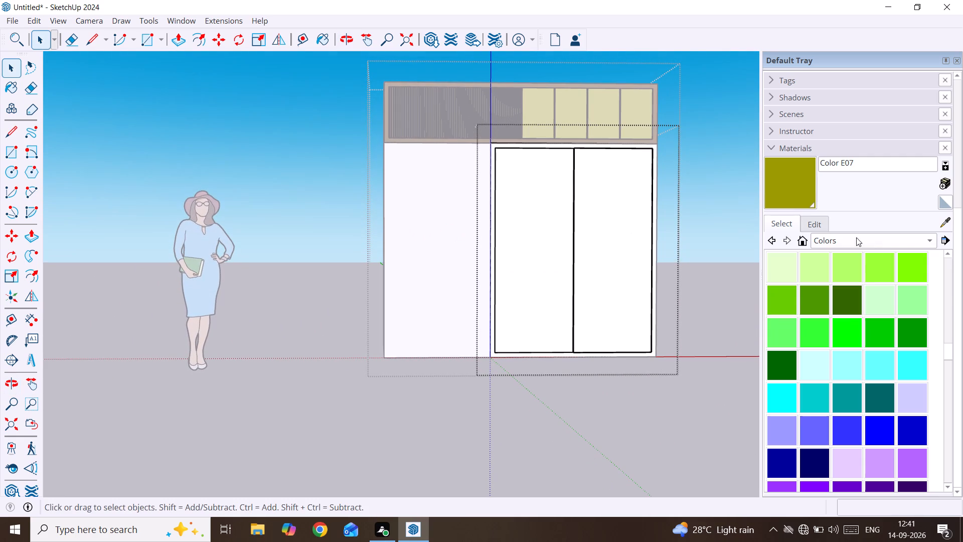
click(912, 245)
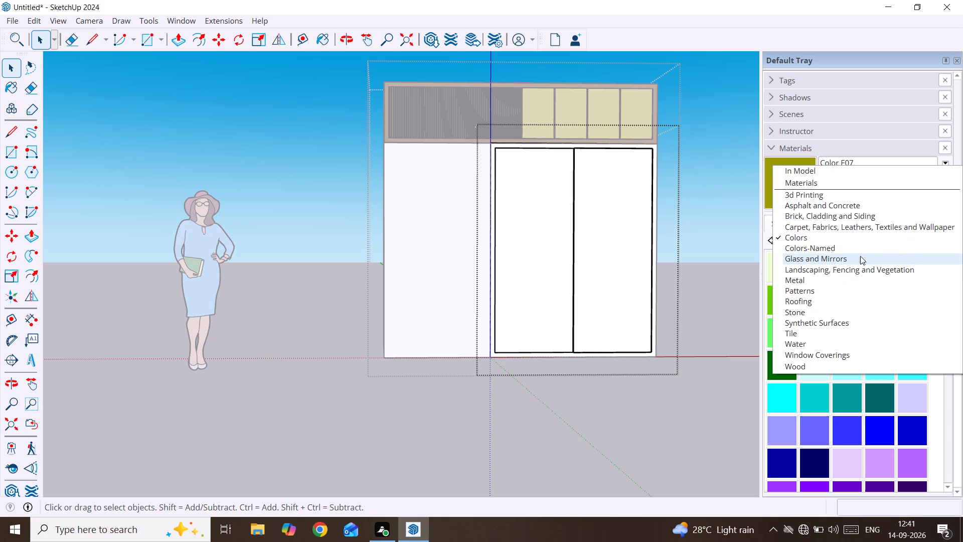
click(744, 297)
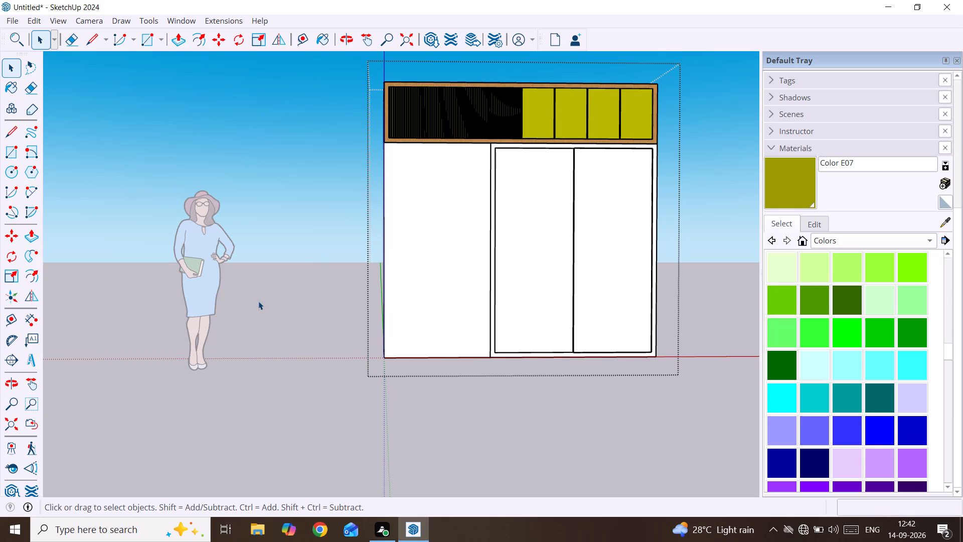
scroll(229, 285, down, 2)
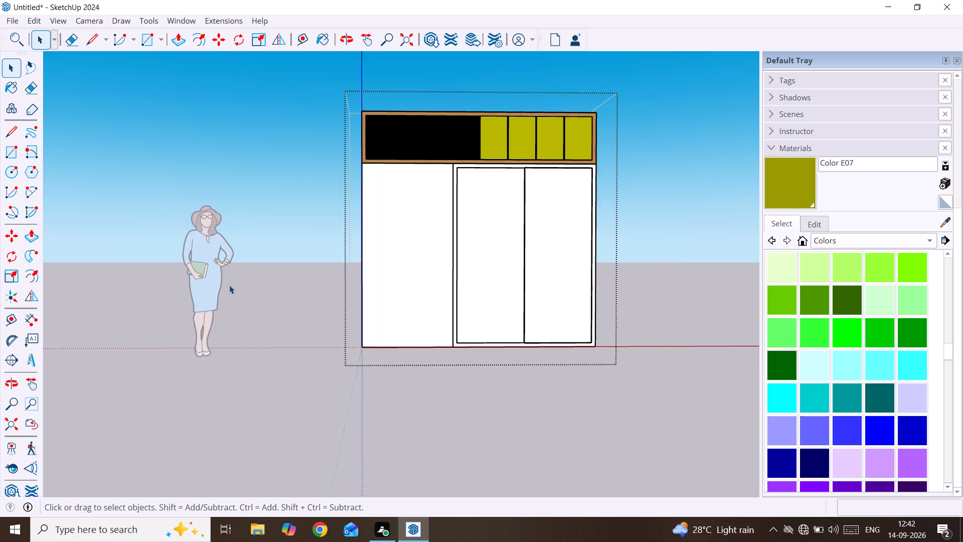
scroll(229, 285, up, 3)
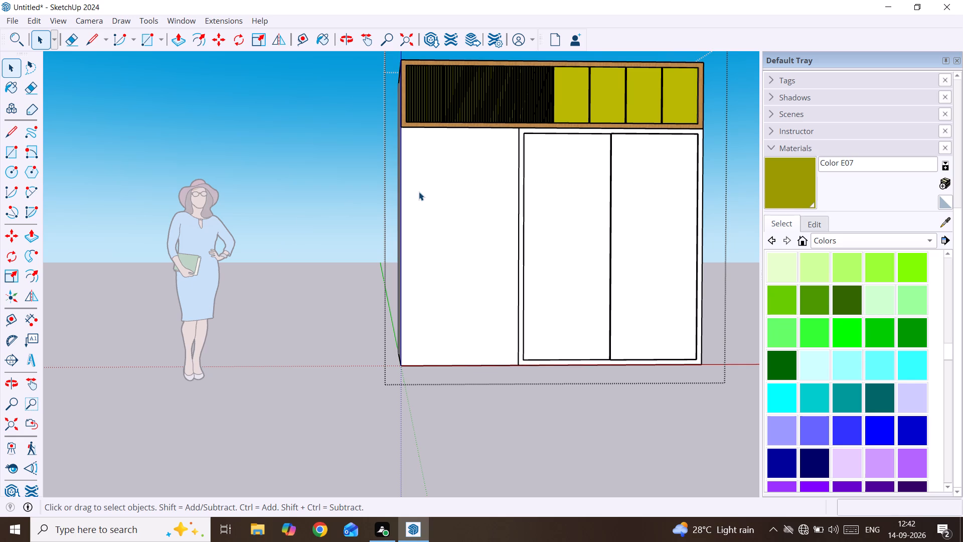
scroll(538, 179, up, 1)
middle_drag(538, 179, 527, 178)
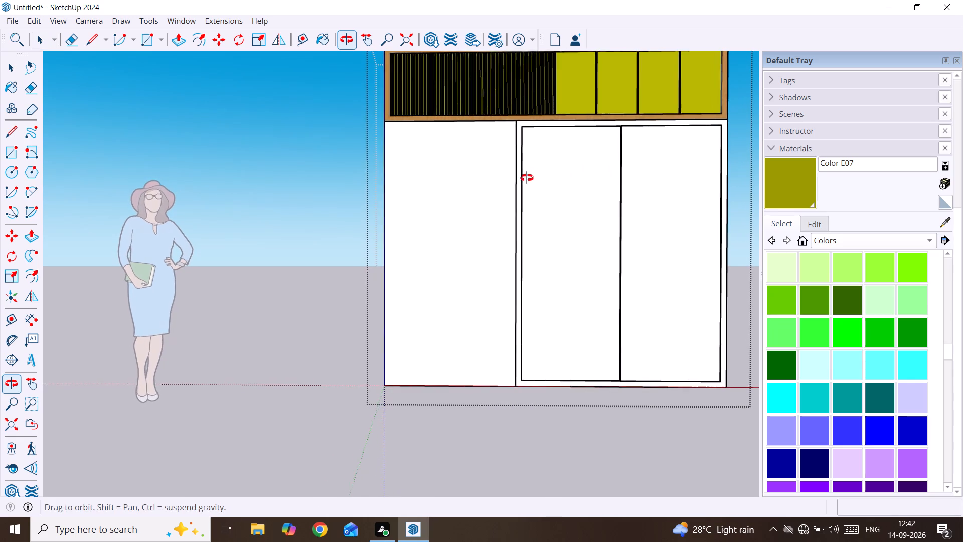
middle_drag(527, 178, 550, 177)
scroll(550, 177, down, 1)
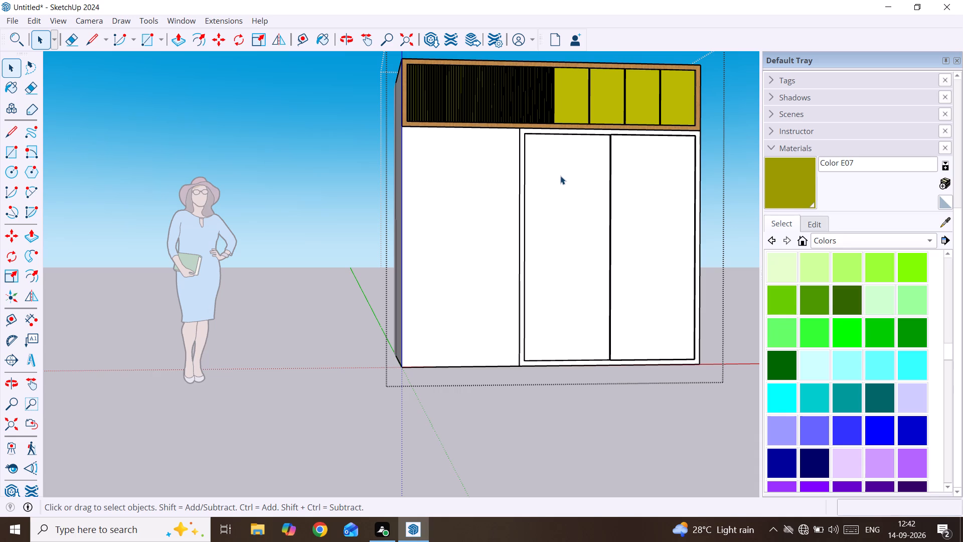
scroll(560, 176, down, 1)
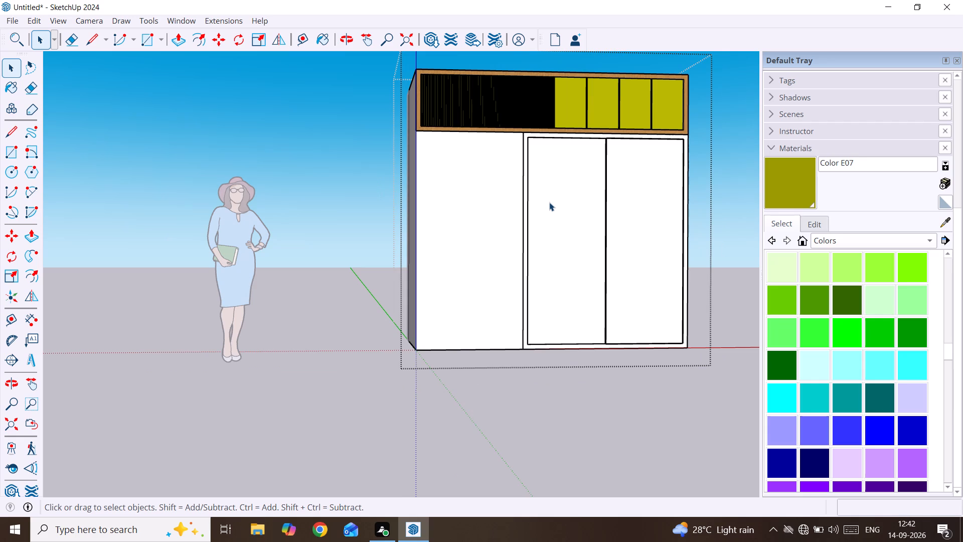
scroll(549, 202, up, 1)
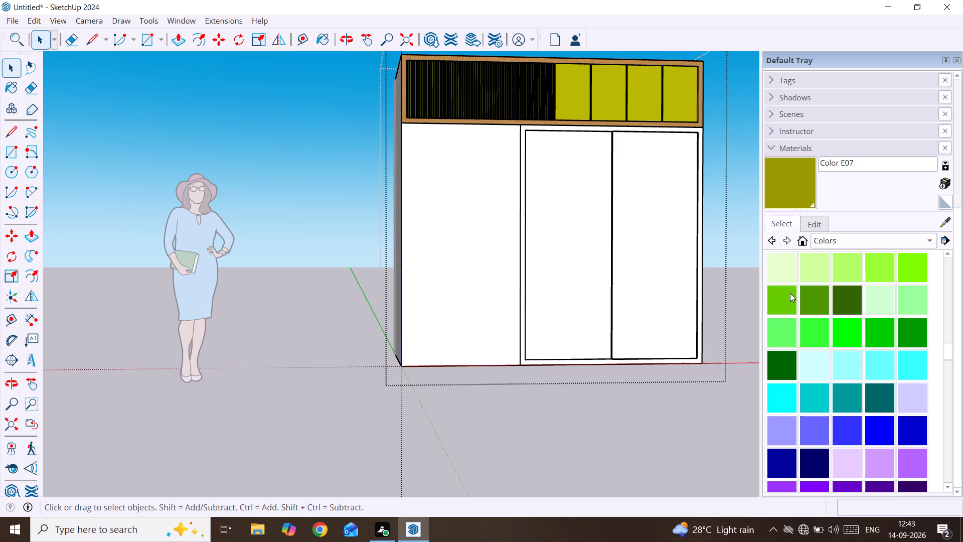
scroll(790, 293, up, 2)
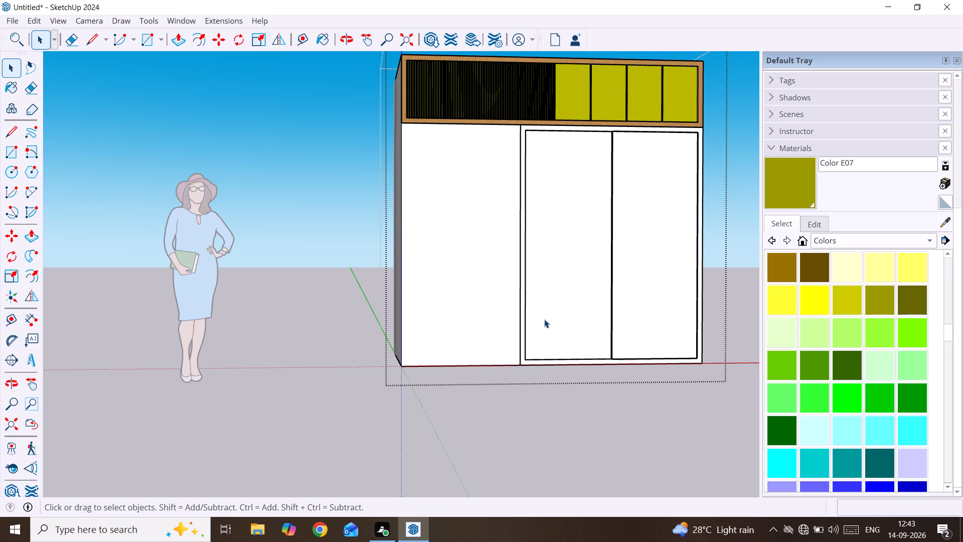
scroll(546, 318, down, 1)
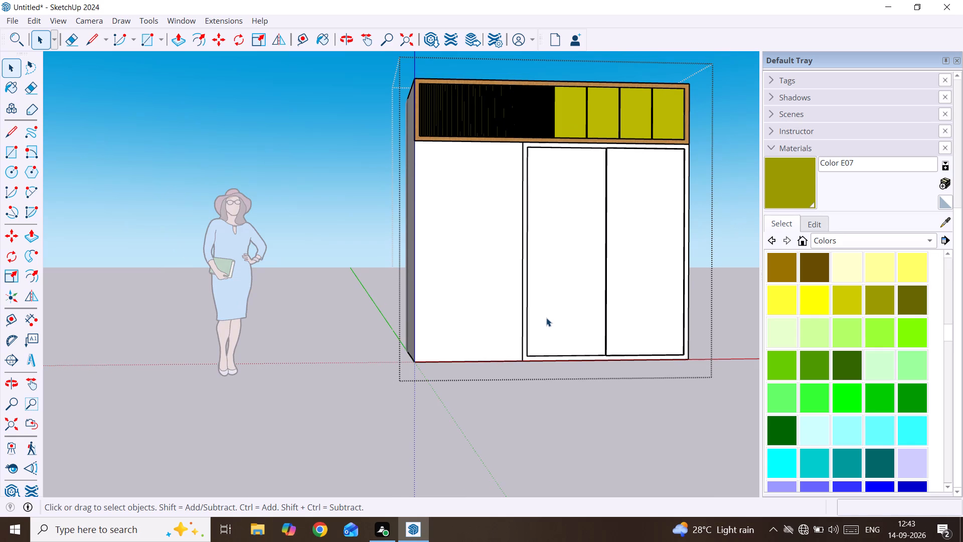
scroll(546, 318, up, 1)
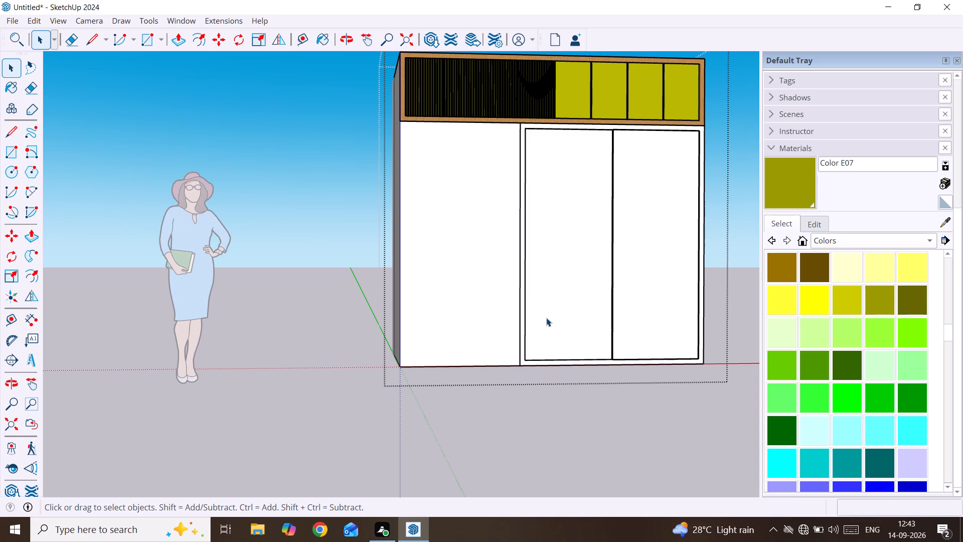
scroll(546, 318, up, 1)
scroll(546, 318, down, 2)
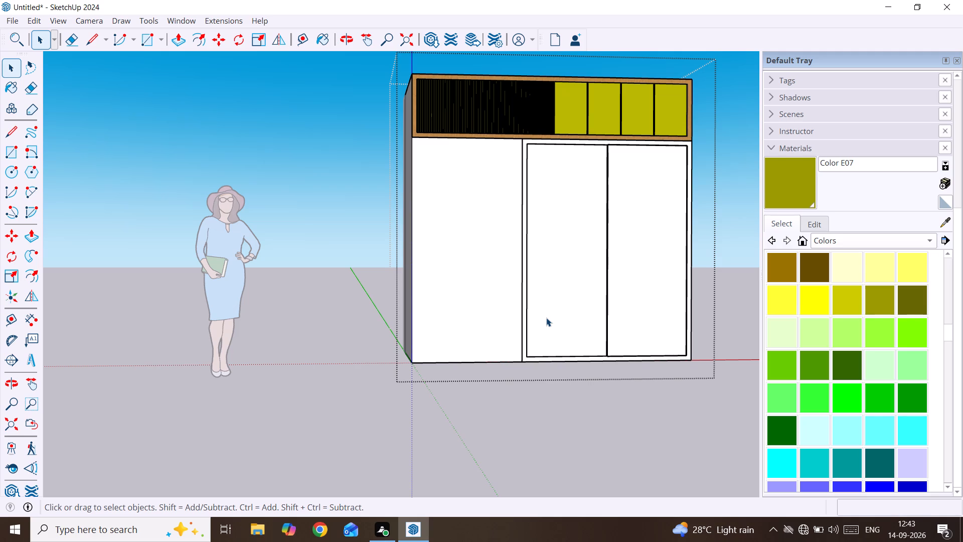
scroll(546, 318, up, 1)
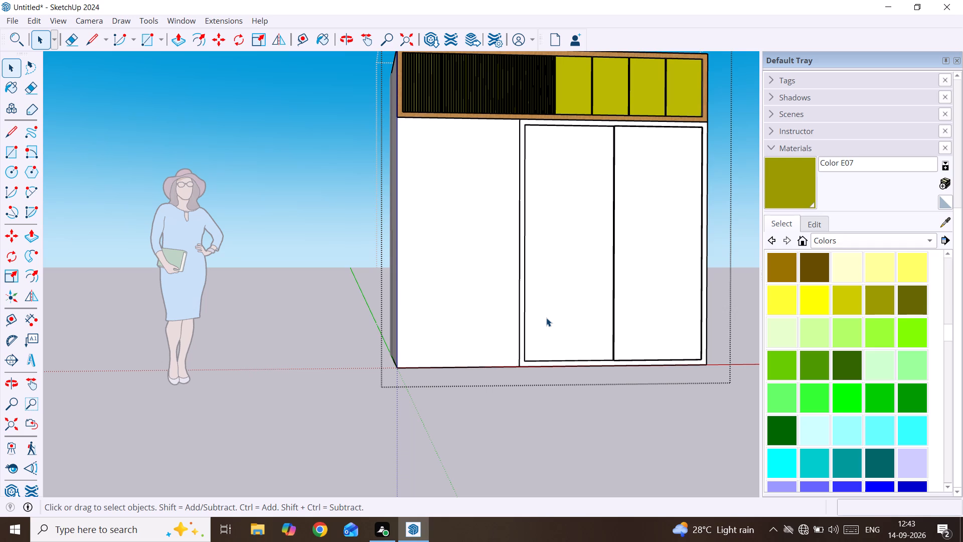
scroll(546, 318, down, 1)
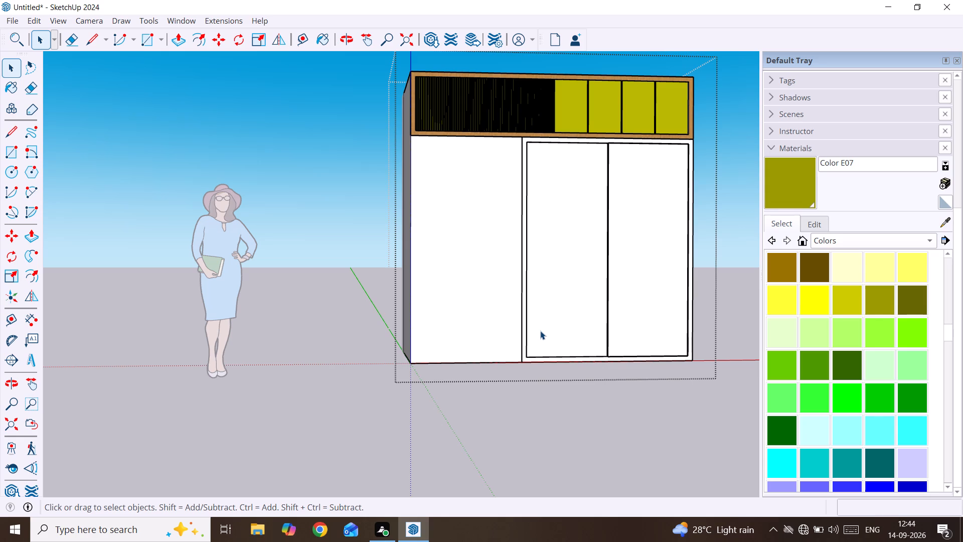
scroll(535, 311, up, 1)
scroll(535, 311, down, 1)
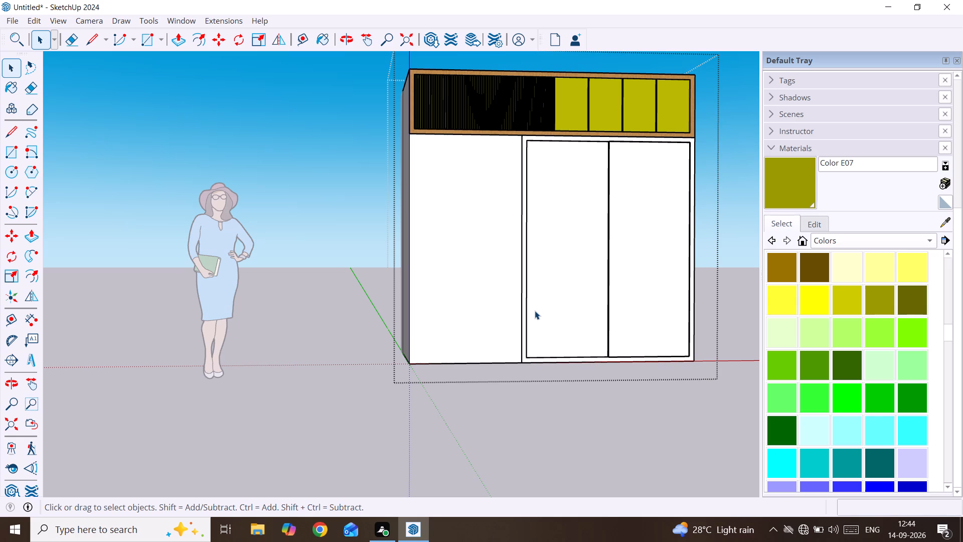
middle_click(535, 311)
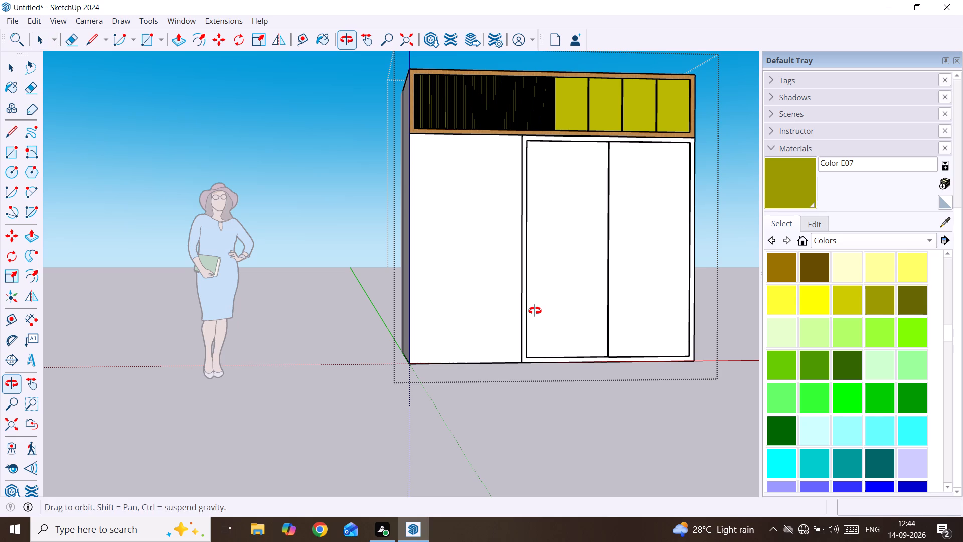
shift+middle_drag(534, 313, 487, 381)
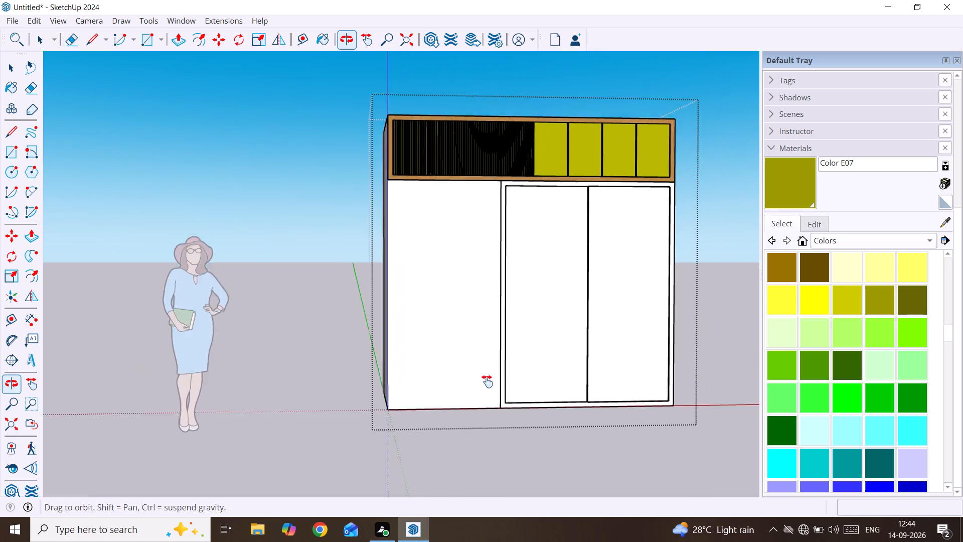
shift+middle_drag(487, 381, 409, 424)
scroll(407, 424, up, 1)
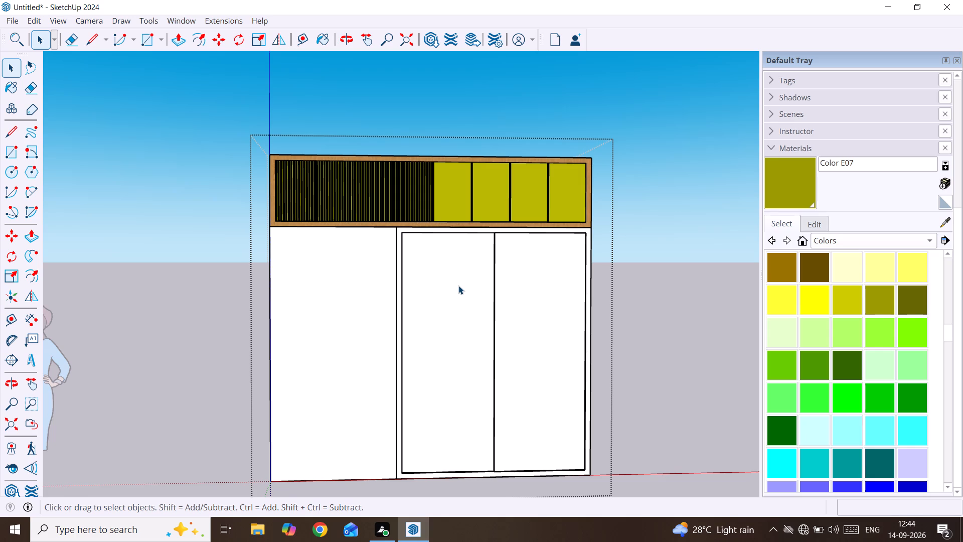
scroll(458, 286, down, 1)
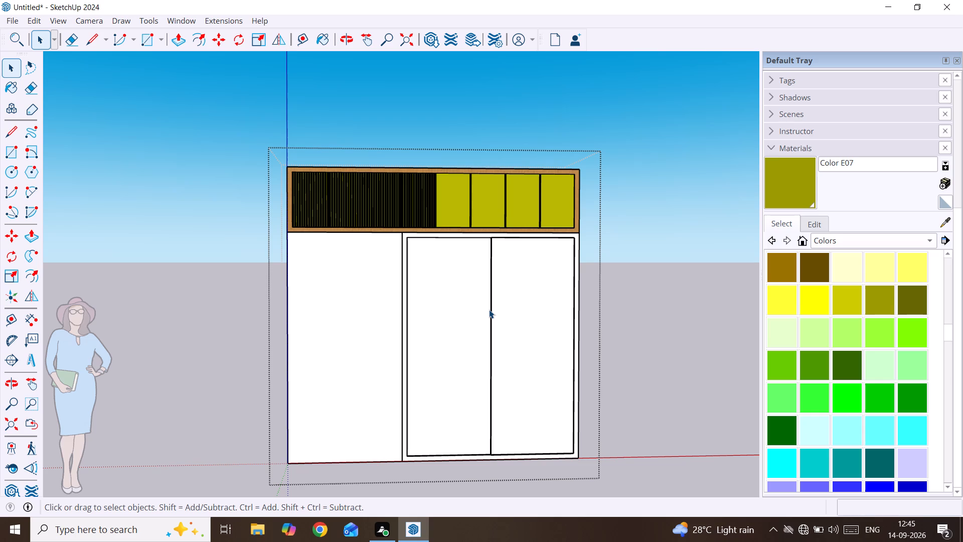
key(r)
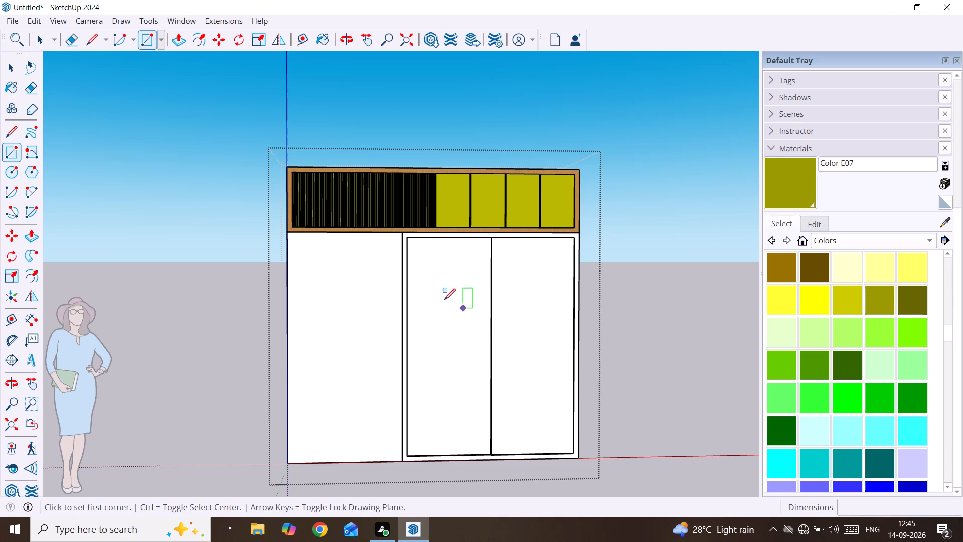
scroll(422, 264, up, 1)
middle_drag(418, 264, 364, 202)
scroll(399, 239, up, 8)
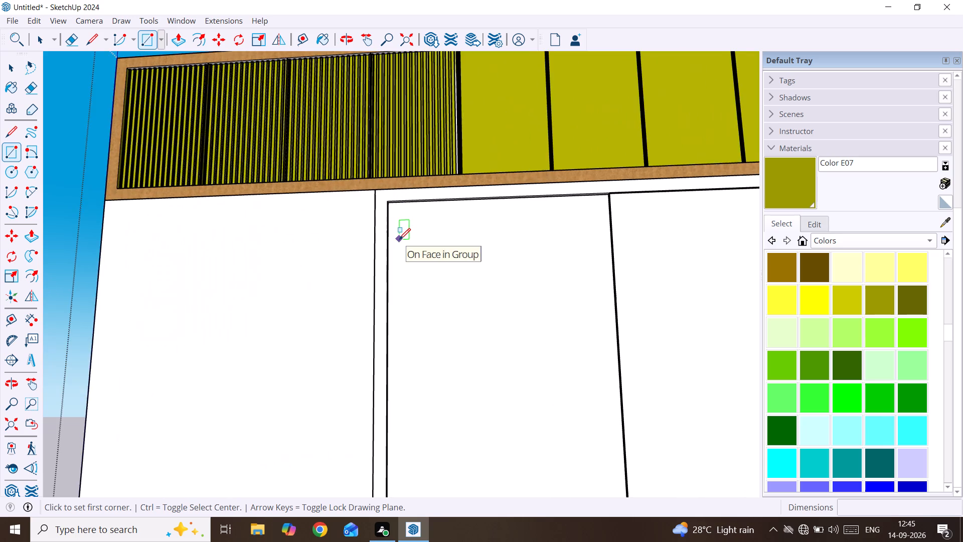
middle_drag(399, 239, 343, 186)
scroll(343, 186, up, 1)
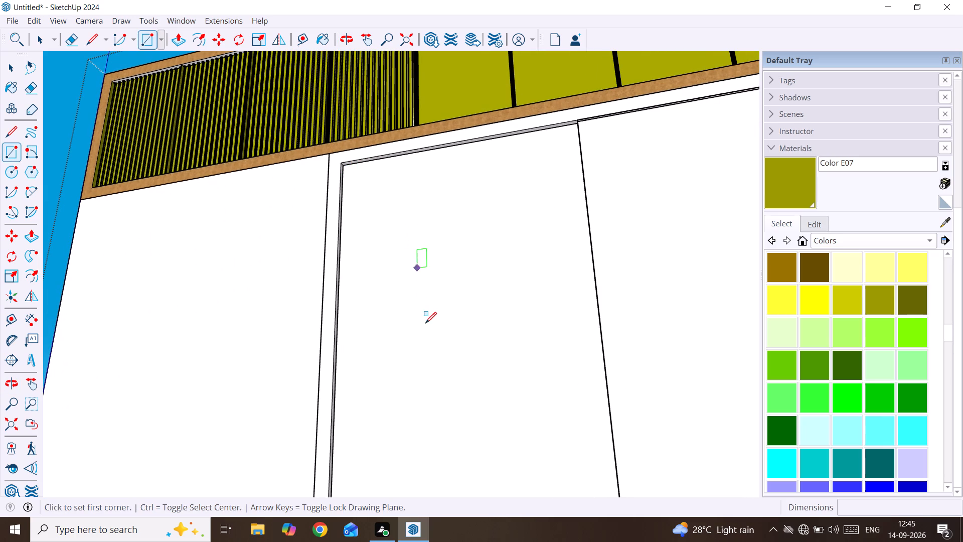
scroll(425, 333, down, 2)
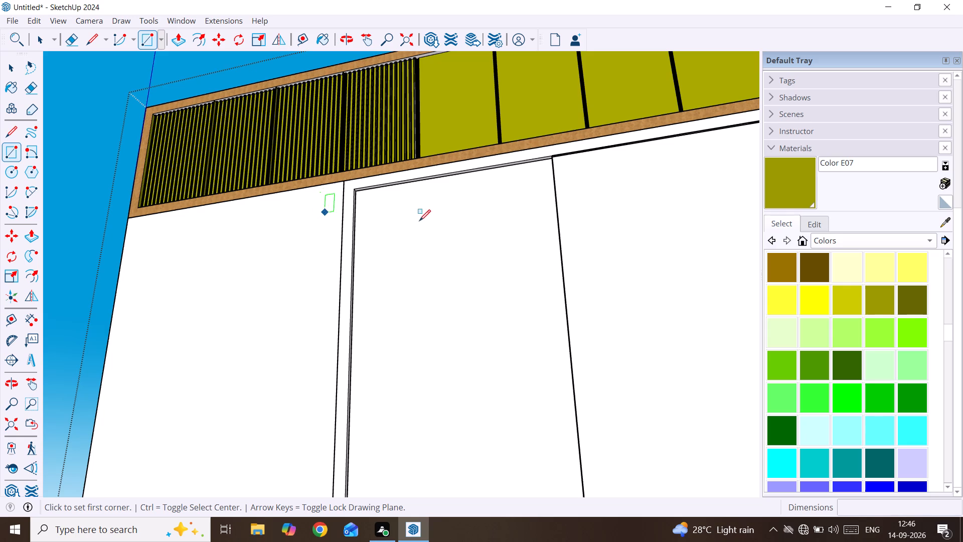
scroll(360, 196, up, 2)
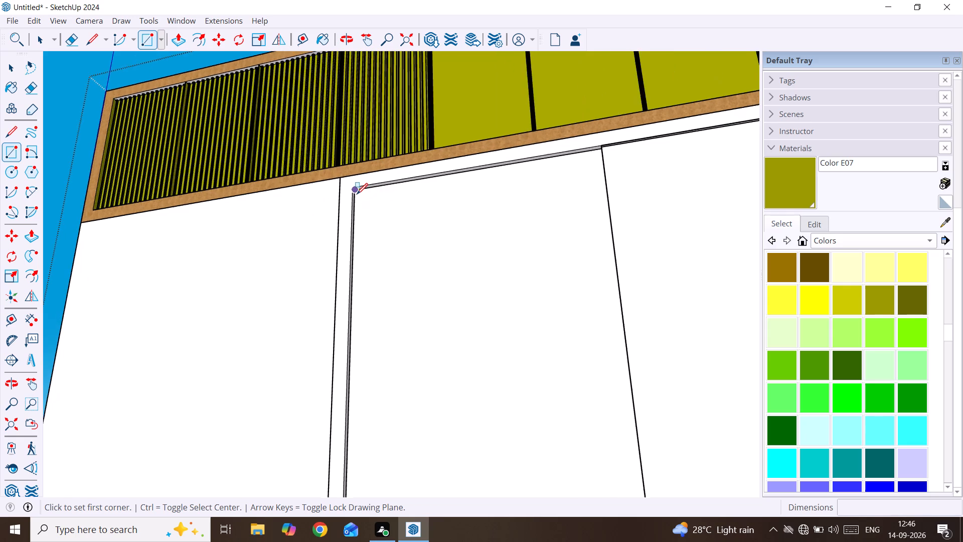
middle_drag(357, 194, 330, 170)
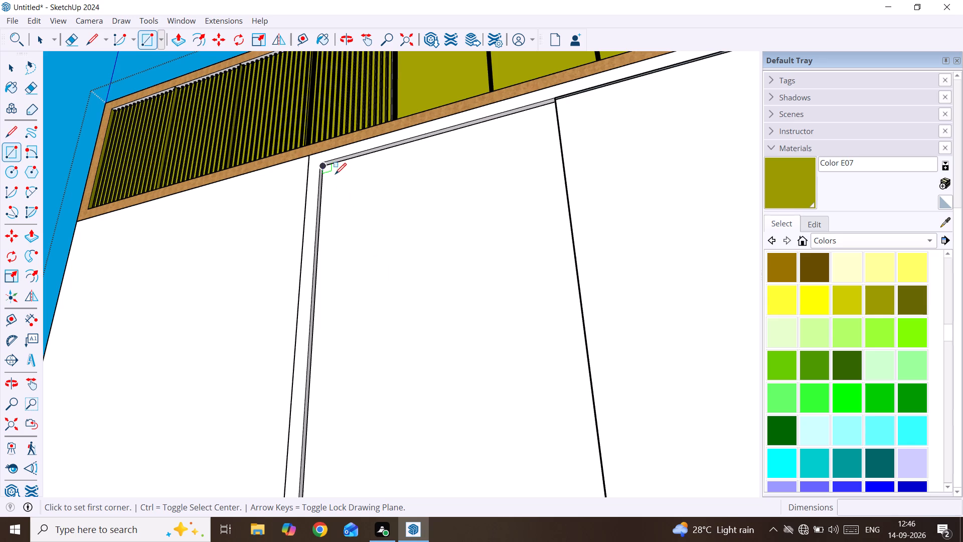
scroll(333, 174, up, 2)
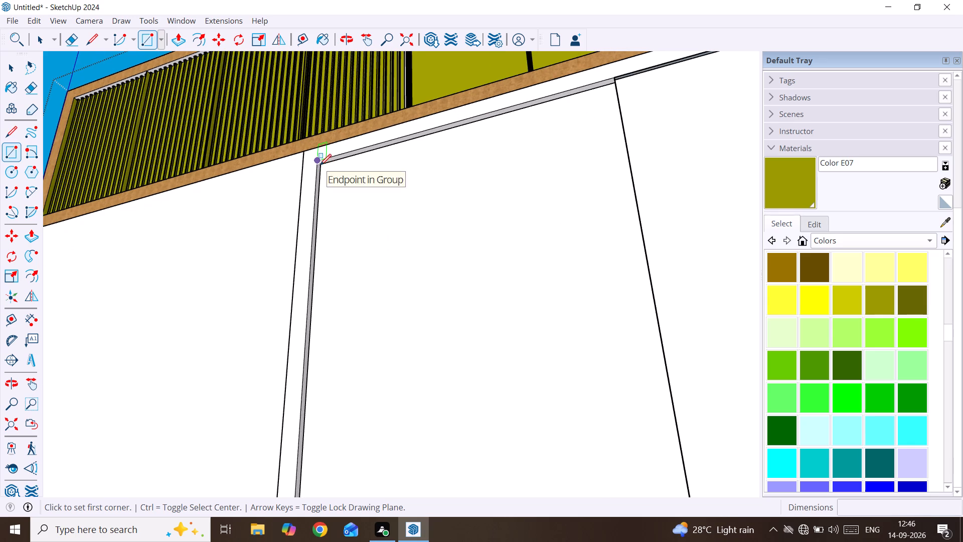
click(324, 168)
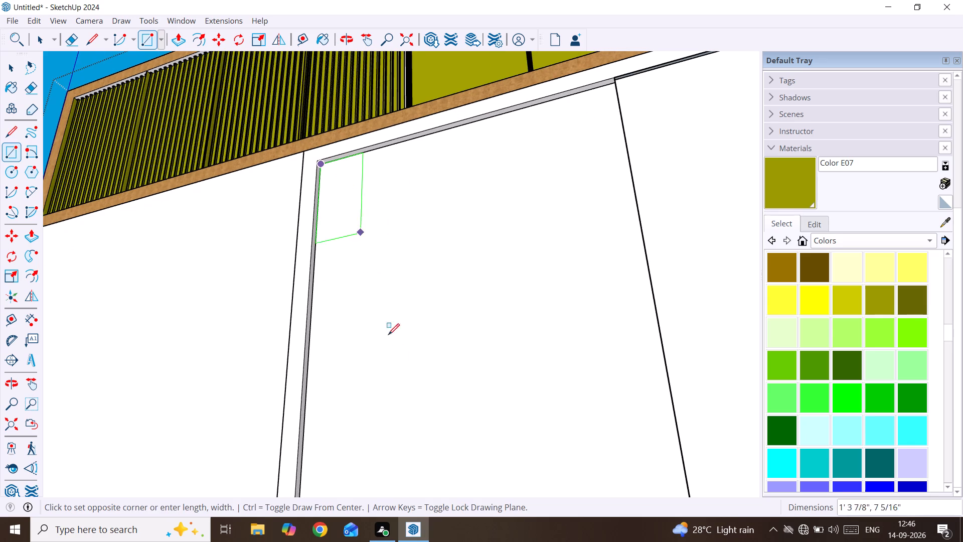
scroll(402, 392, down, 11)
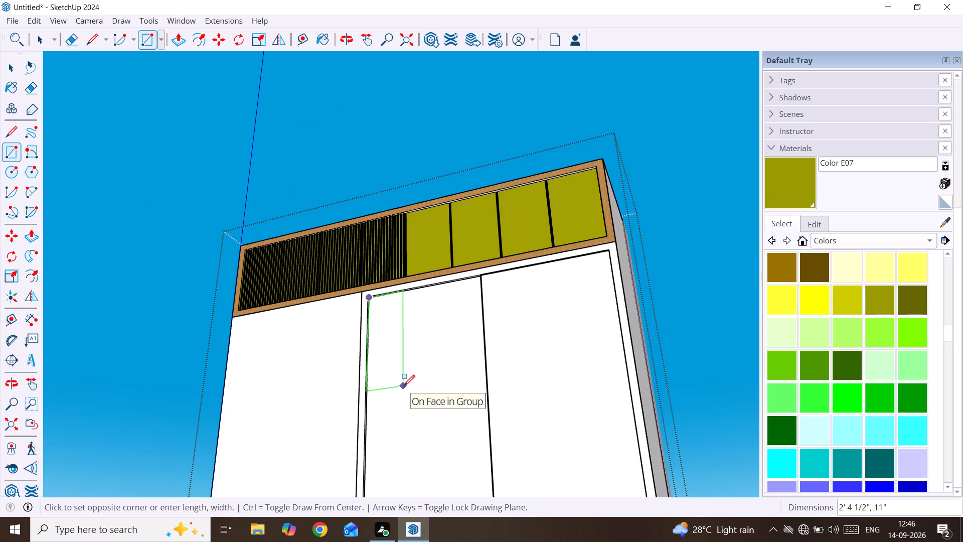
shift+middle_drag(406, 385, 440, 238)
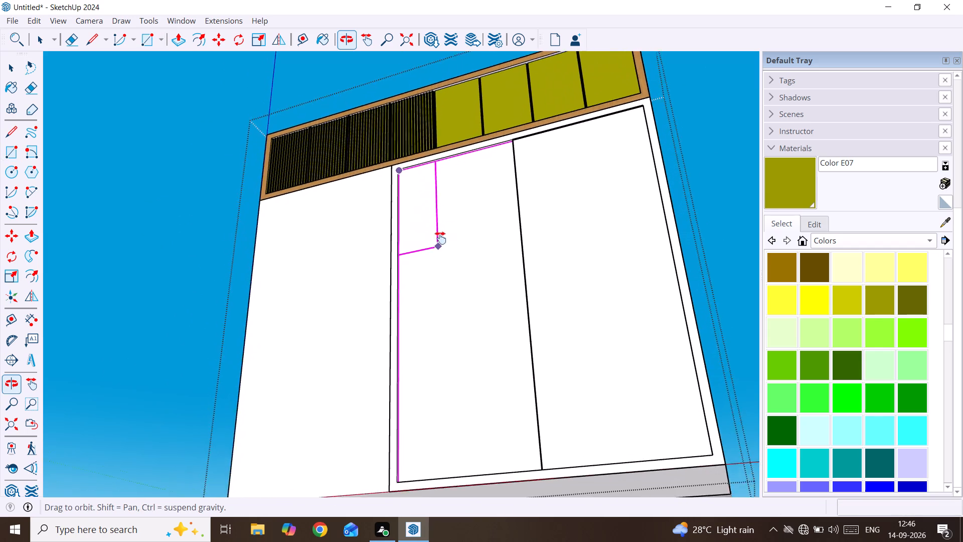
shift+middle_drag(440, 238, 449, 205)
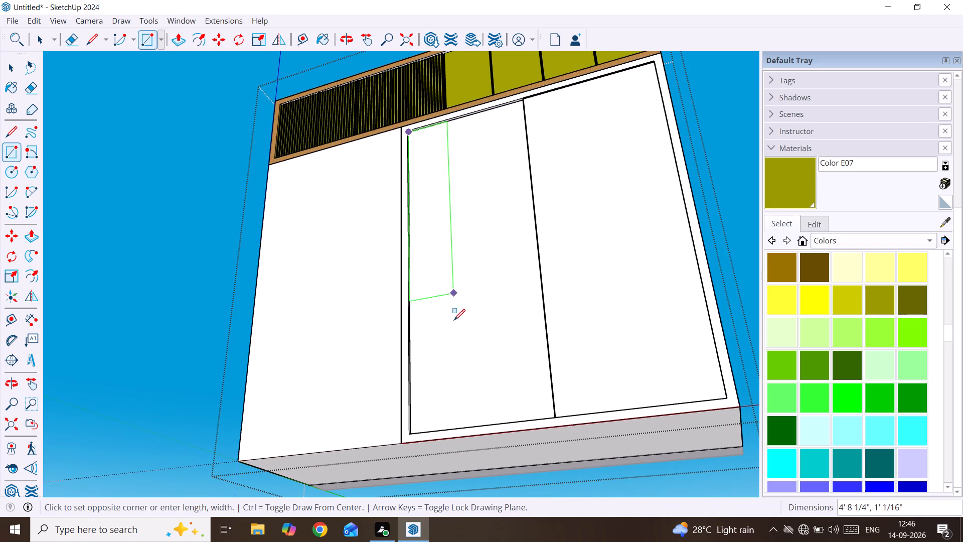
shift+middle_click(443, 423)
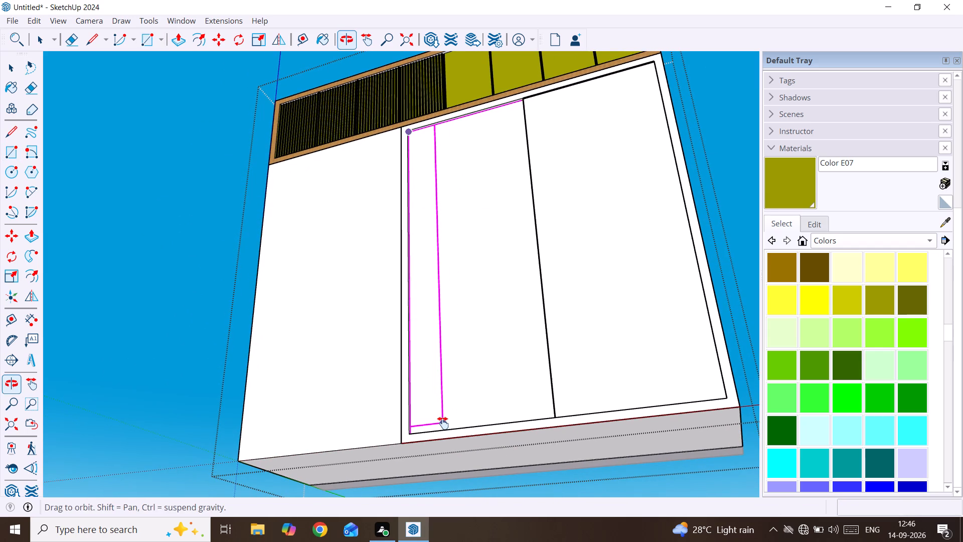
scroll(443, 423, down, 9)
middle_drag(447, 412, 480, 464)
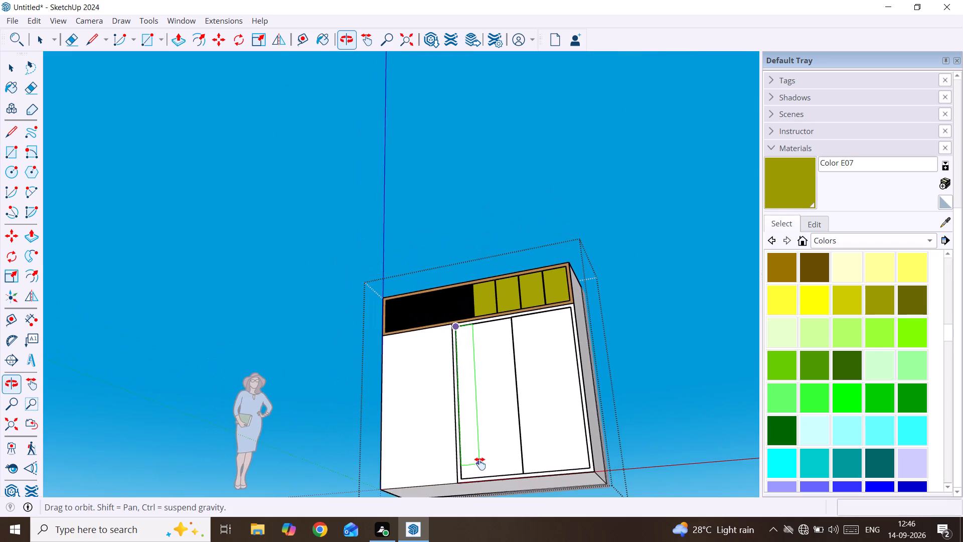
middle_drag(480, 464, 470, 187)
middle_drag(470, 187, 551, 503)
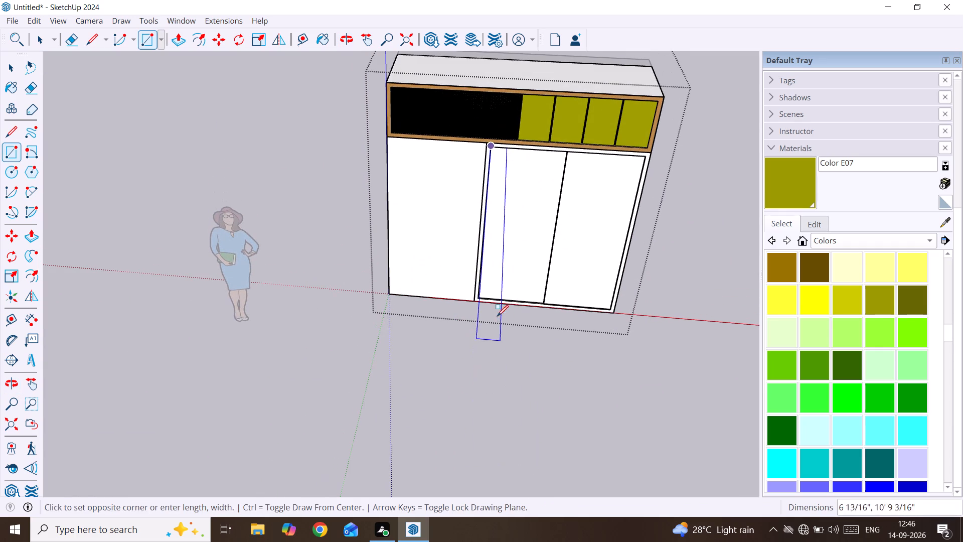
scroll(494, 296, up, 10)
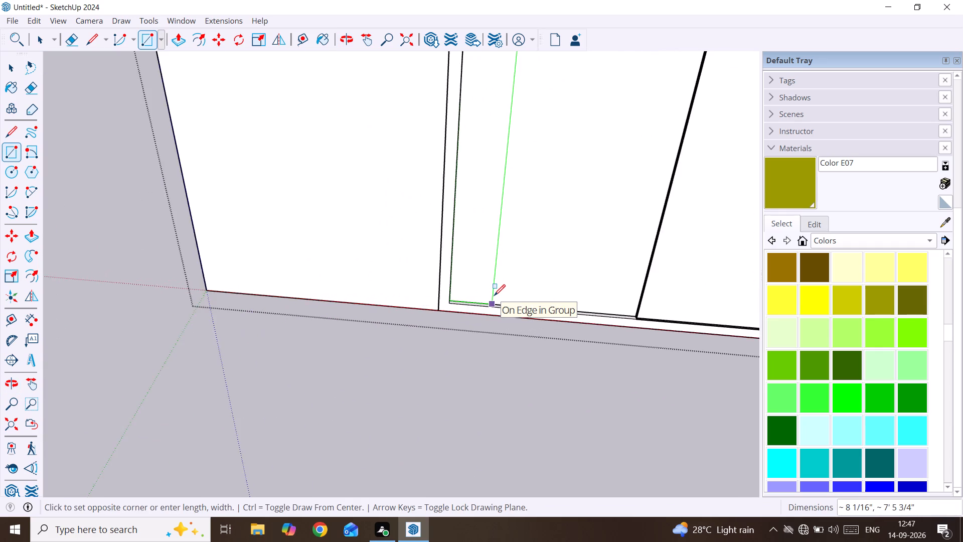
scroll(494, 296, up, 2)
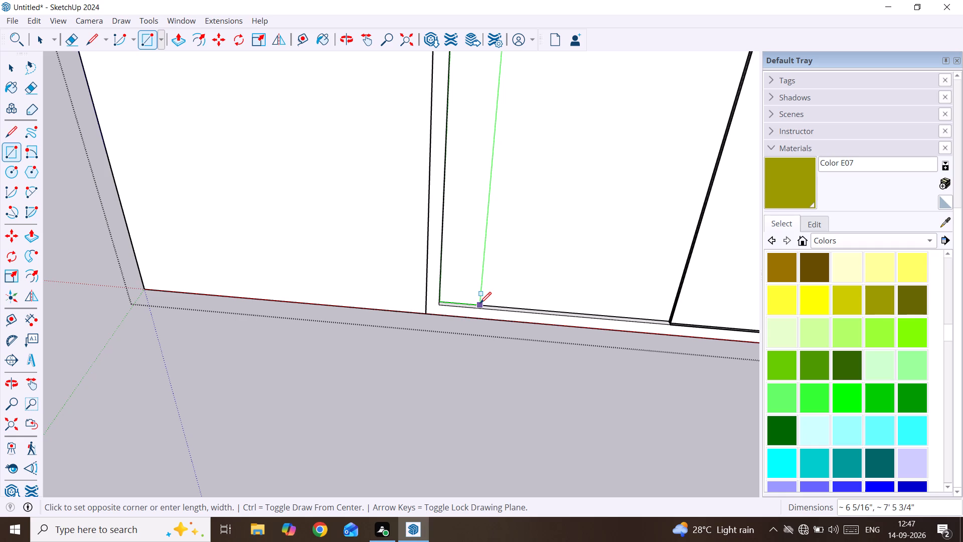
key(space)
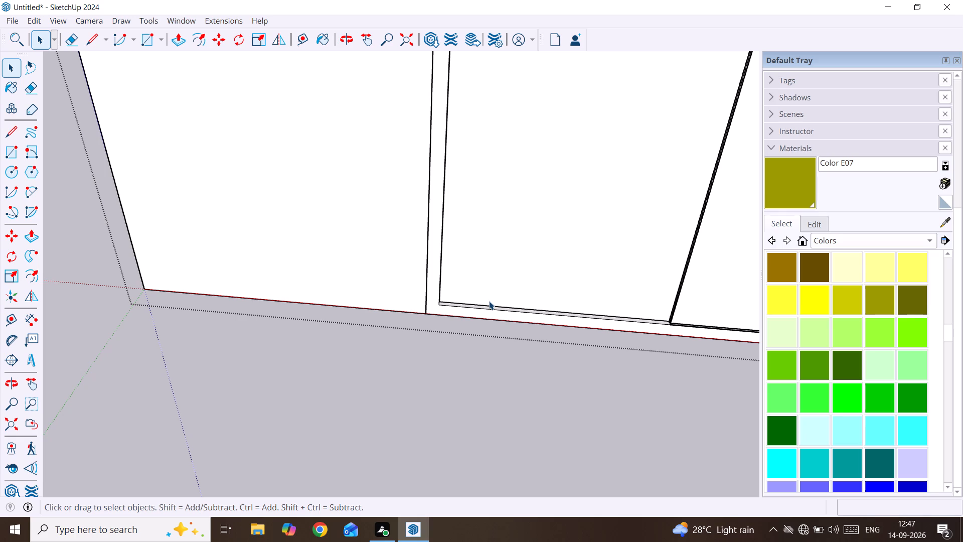
Draw a vertical rectangle about 1" wide and 7' 5 3/4" tall on the left recessed half, from its bottom edge to its top edge.
key(r)
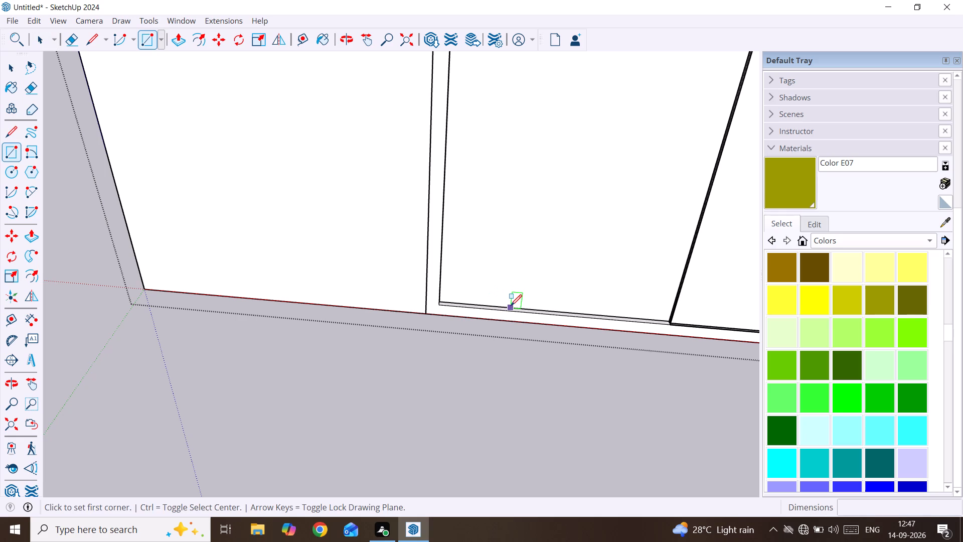
click(511, 305)
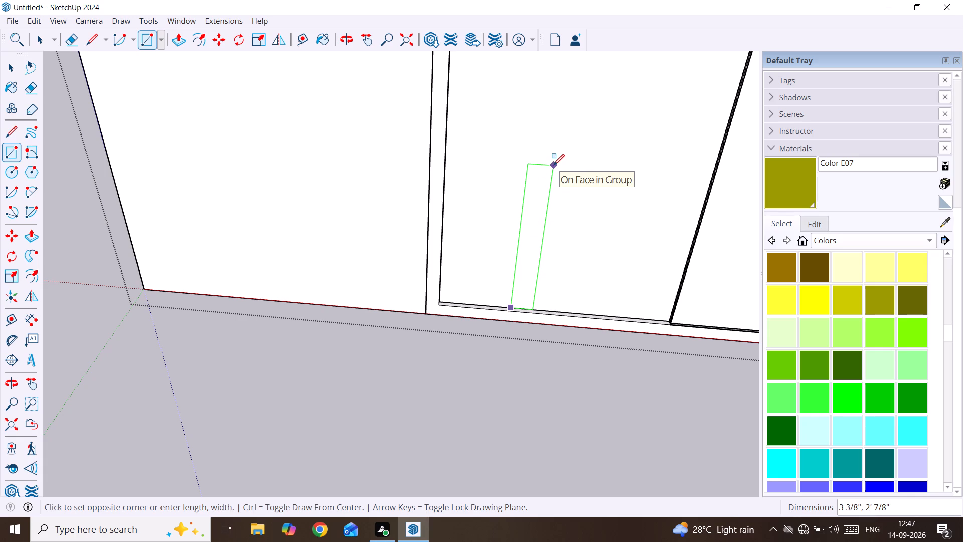
shift+middle_drag(554, 165, 520, 350)
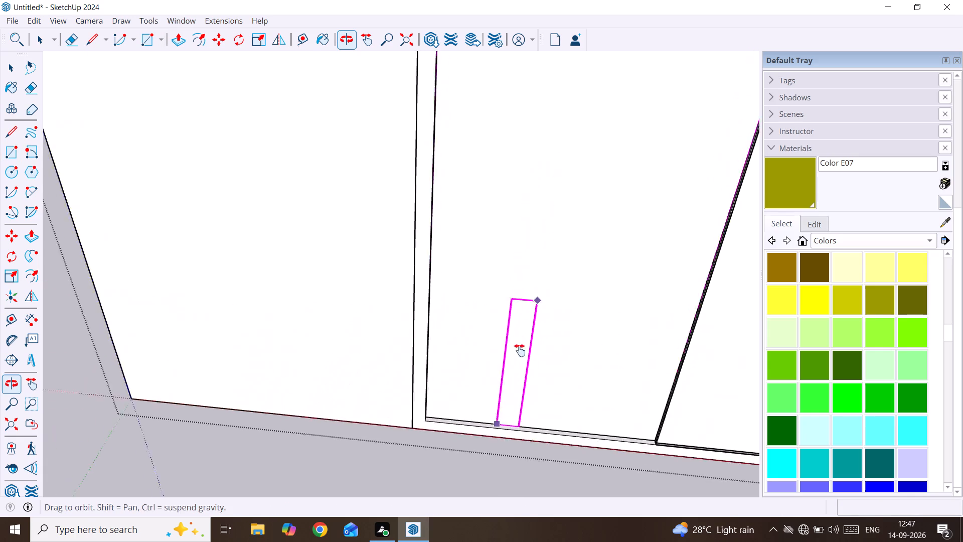
shift+middle_drag(520, 350, 468, 465)
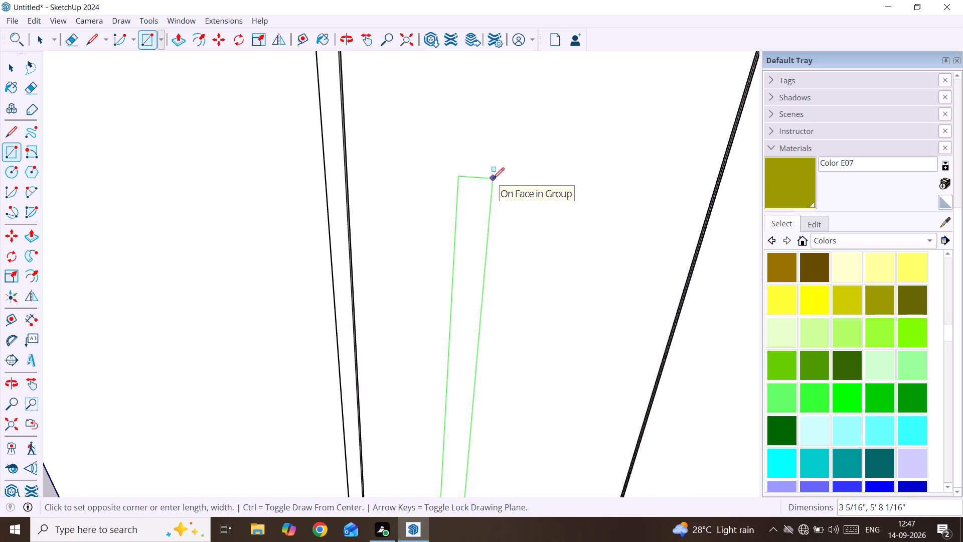
middle_drag(493, 179, 486, 162)
middle_drag(486, 162, 474, 122)
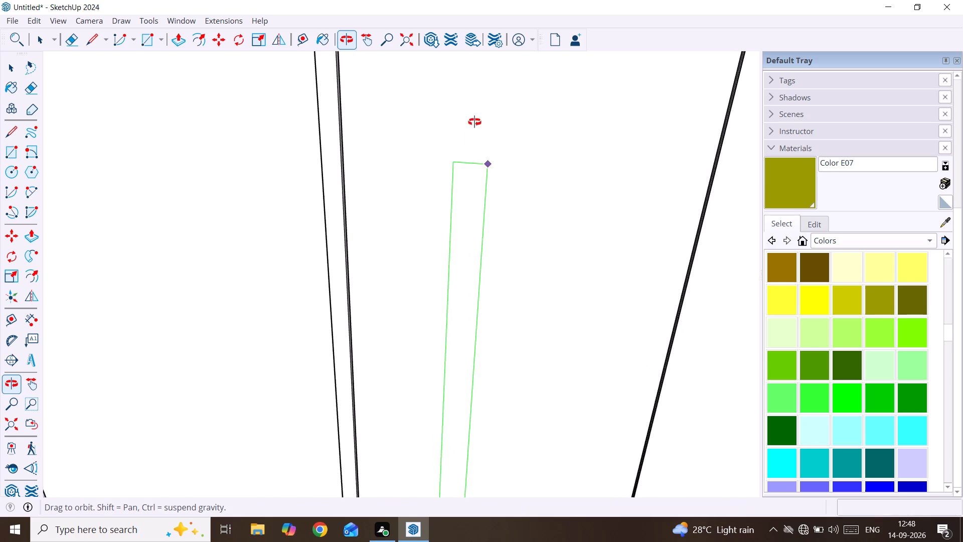
middle_drag(474, 122, 473, 26)
scroll(473, 26, up, 1)
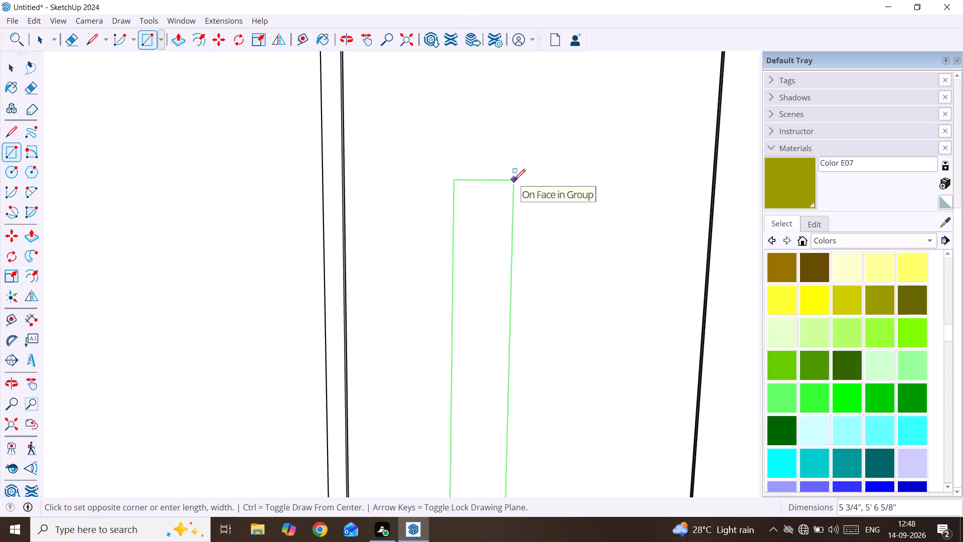
scroll(514, 180, up, 1)
scroll(514, 180, down, 11)
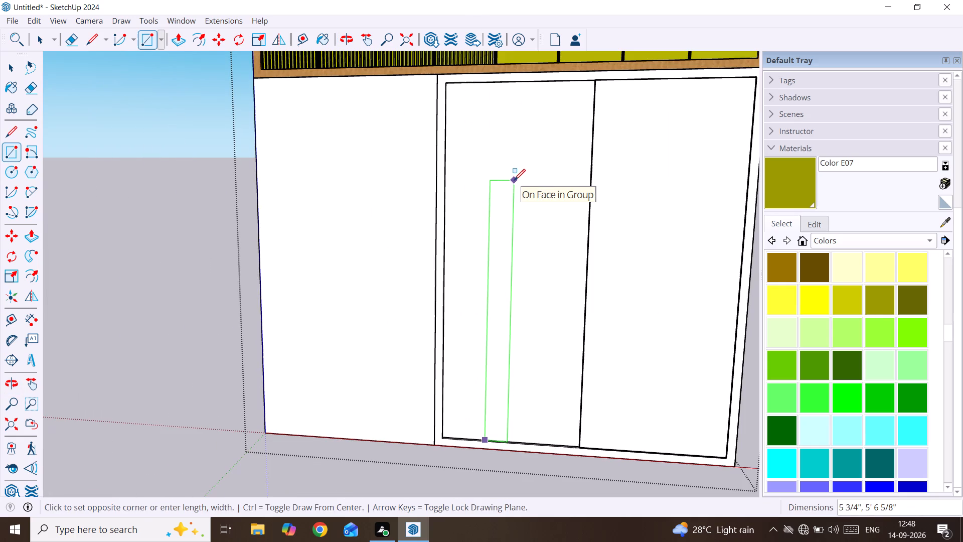
middle_drag(514, 180, 506, 152)
shift+middle_drag(506, 152, 515, 158)
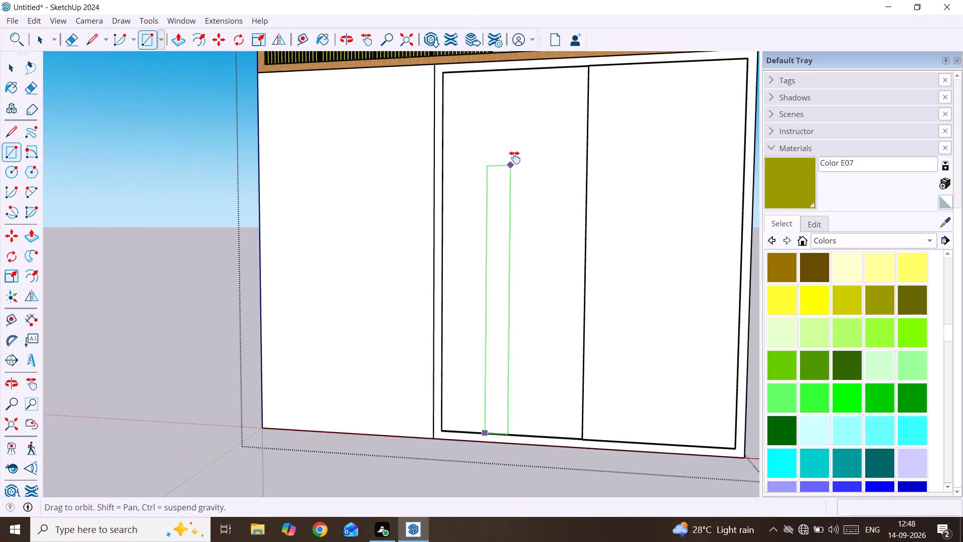
shift+middle_drag(515, 158, 521, 317)
middle_drag(531, 261, 527, 252)
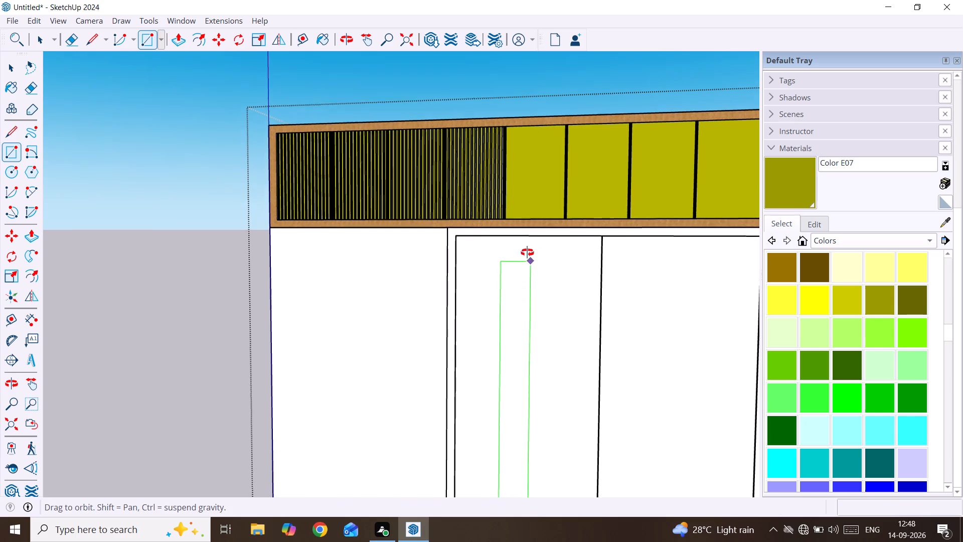
middle_drag(527, 252, 518, 92)
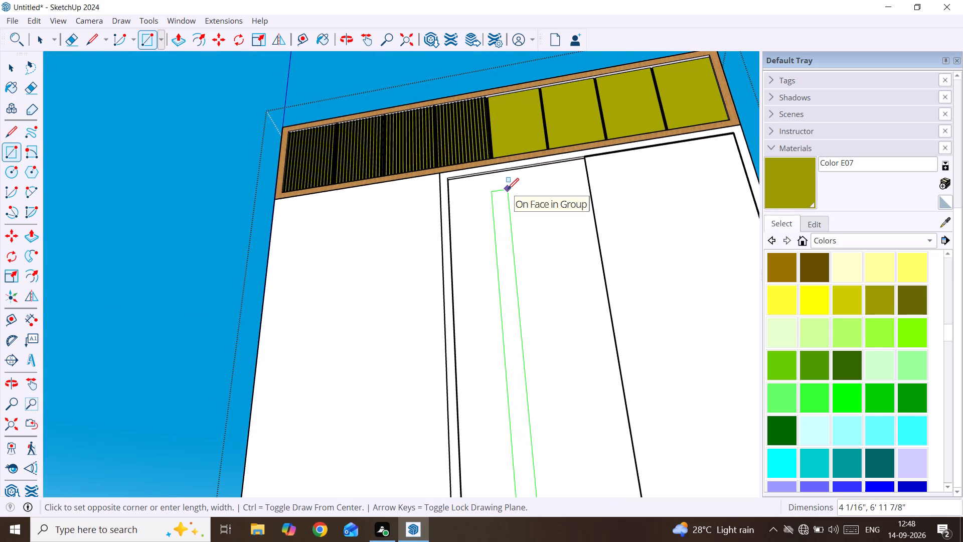
scroll(508, 189, down, 5)
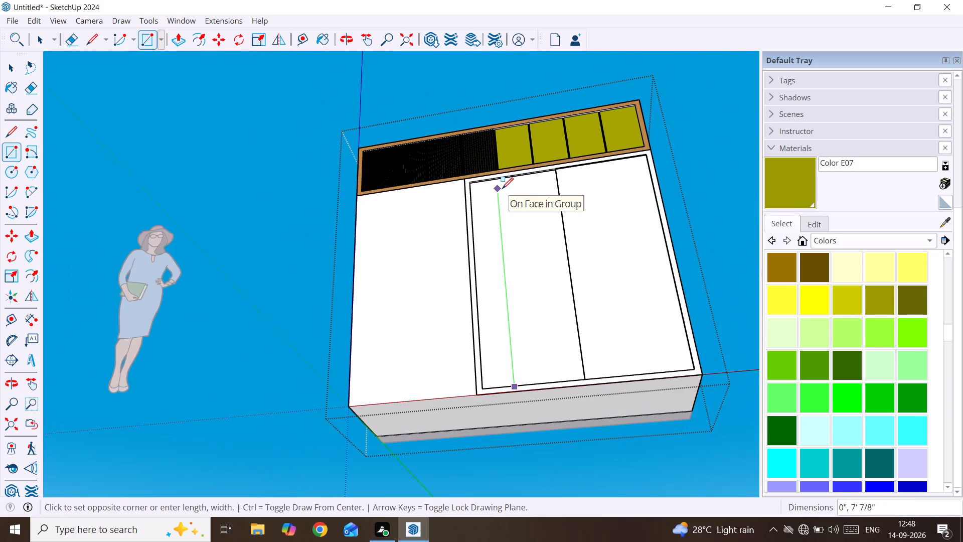
scroll(502, 189, up, 4)
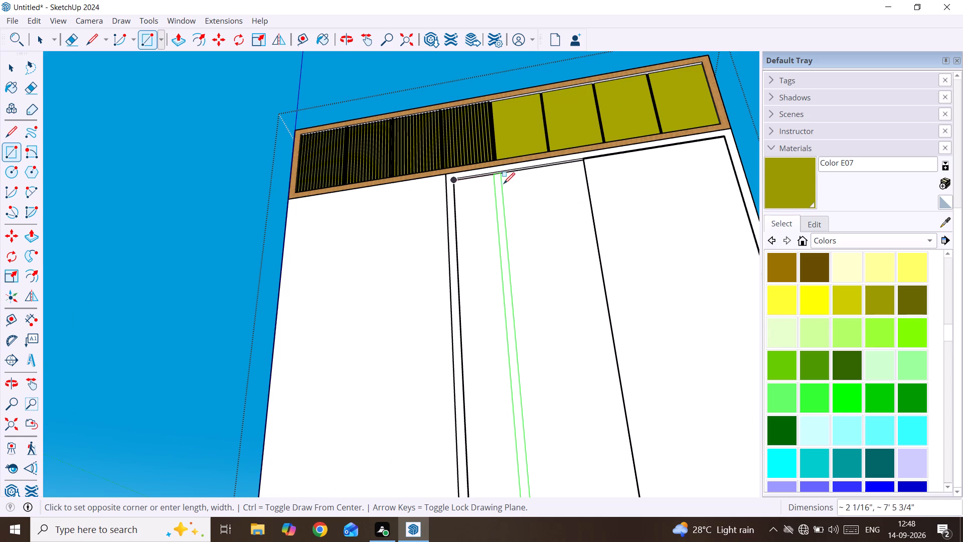
scroll(504, 184, up, 2)
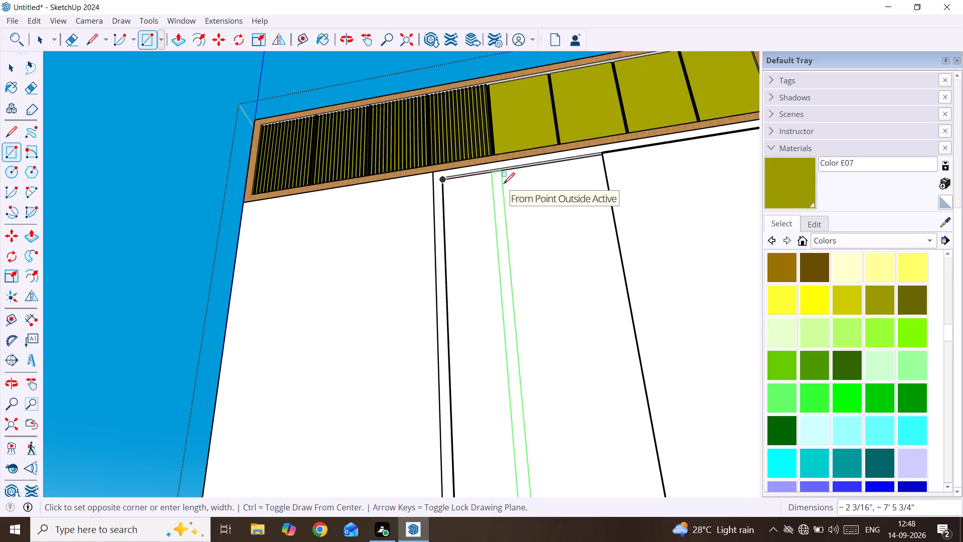
scroll(504, 184, up, 4)
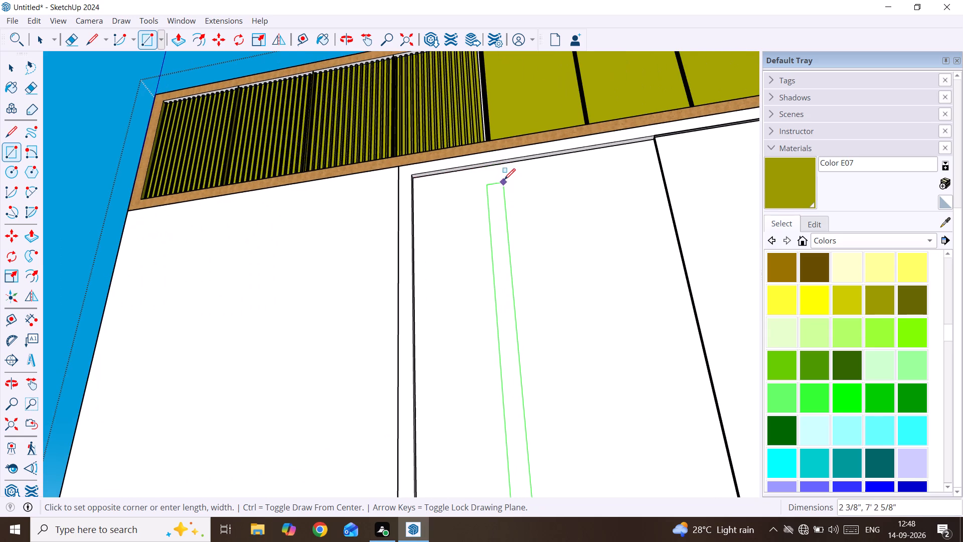
scroll(504, 179, up, 4)
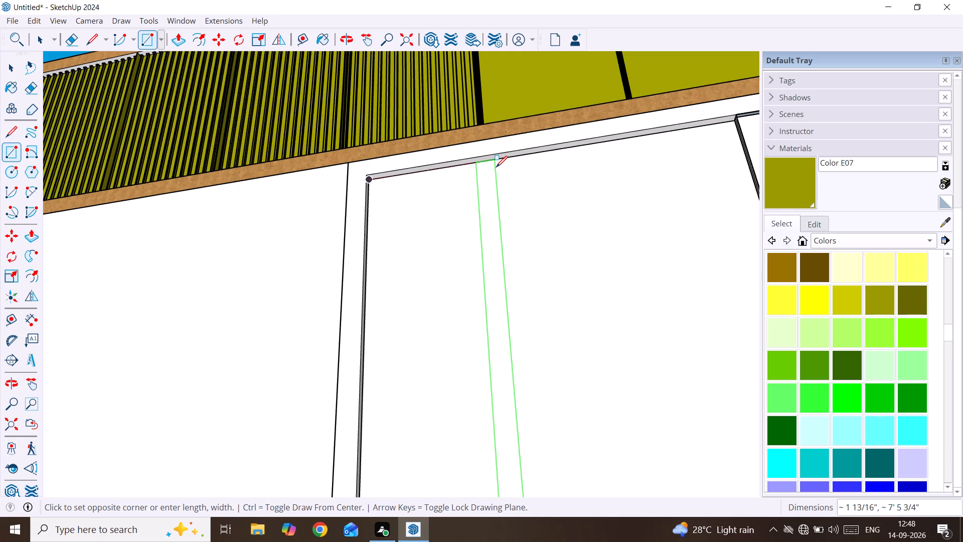
scroll(496, 167, down, 15)
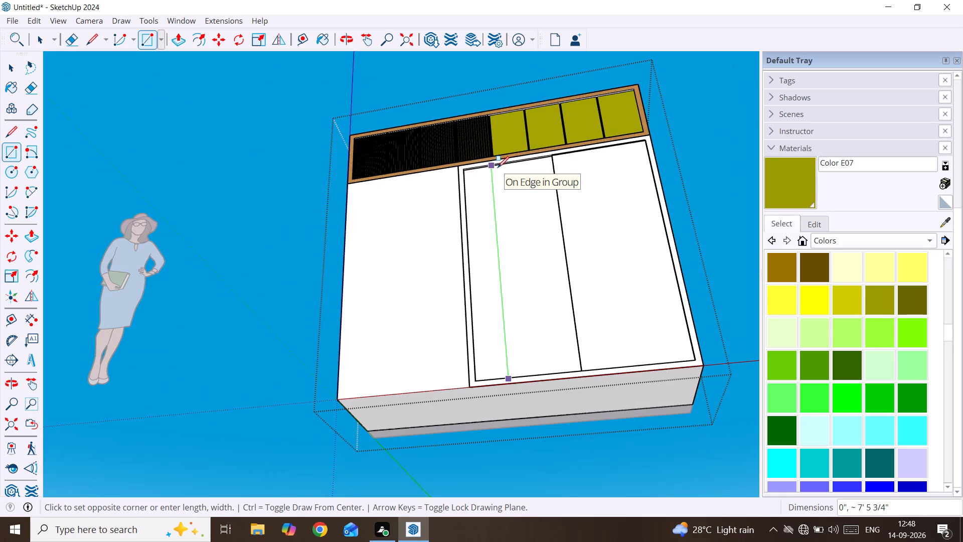
scroll(498, 168, up, 7)
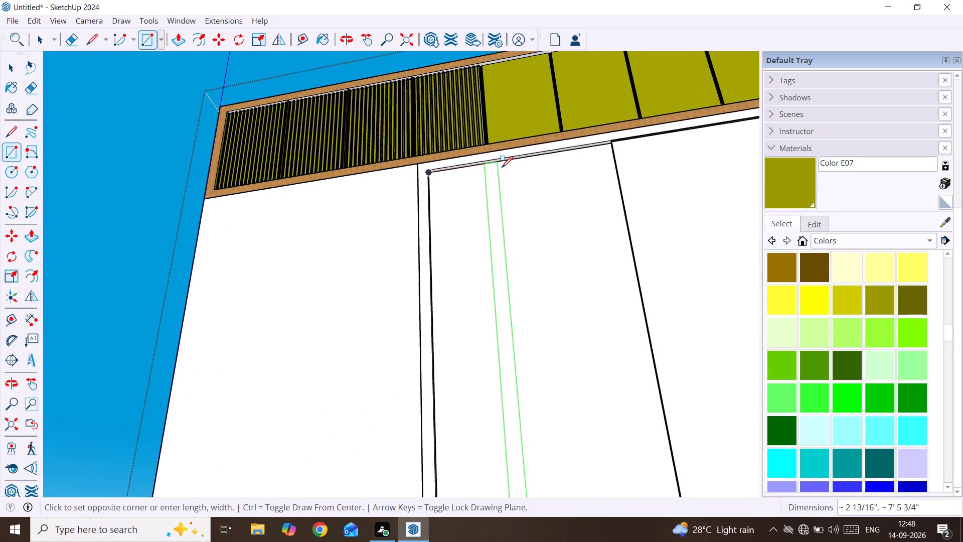
scroll(503, 167, up, 4)
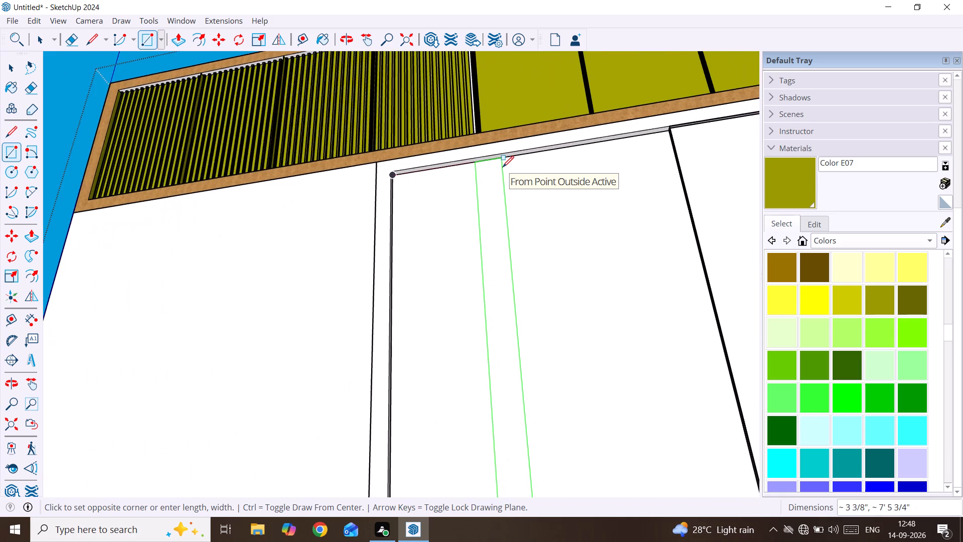
scroll(503, 167, up, 5)
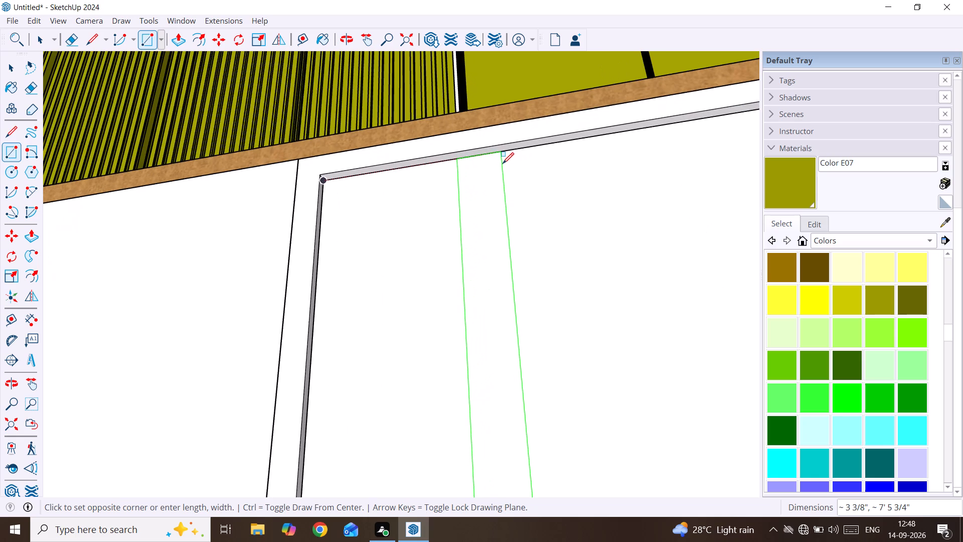
scroll(503, 164, up, 2)
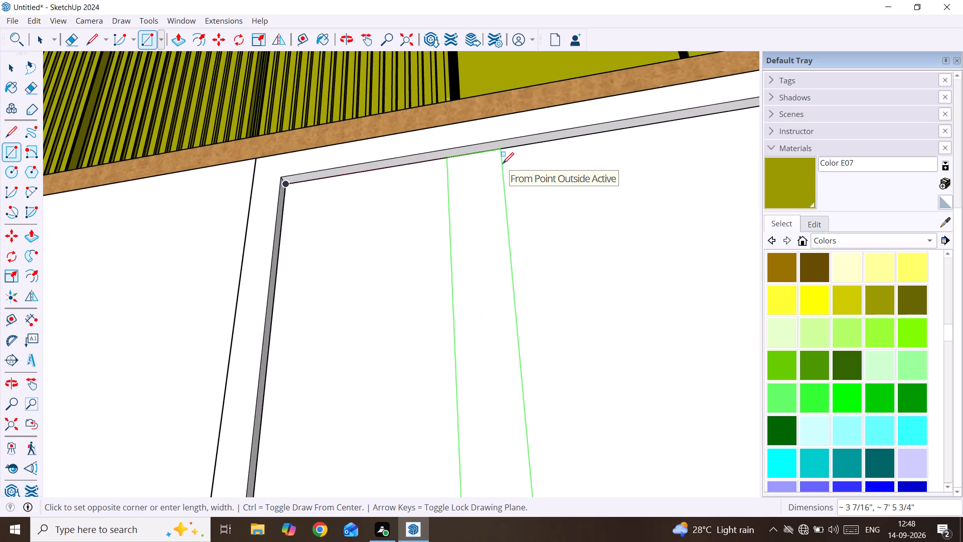
click(464, 166)
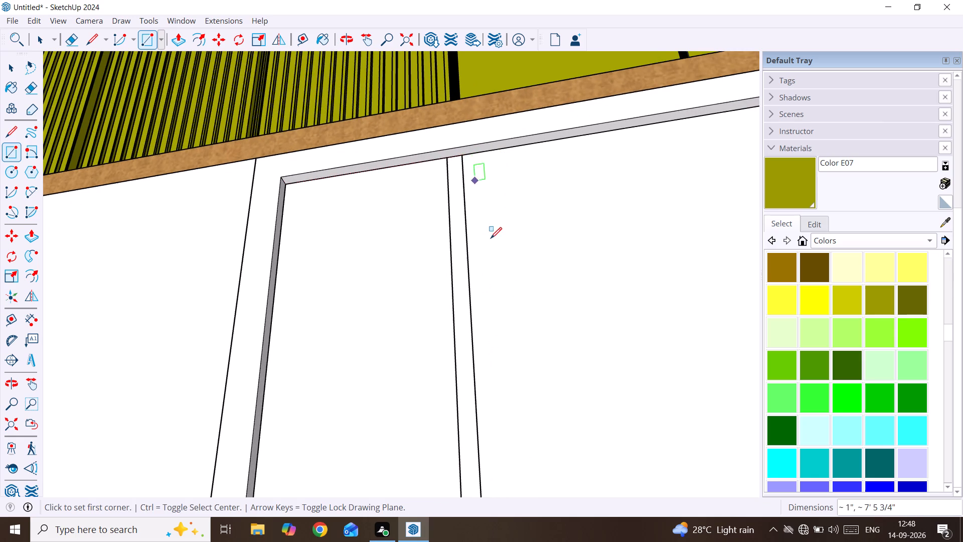
scroll(491, 238, down, 13)
scroll(490, 231, down, 8)
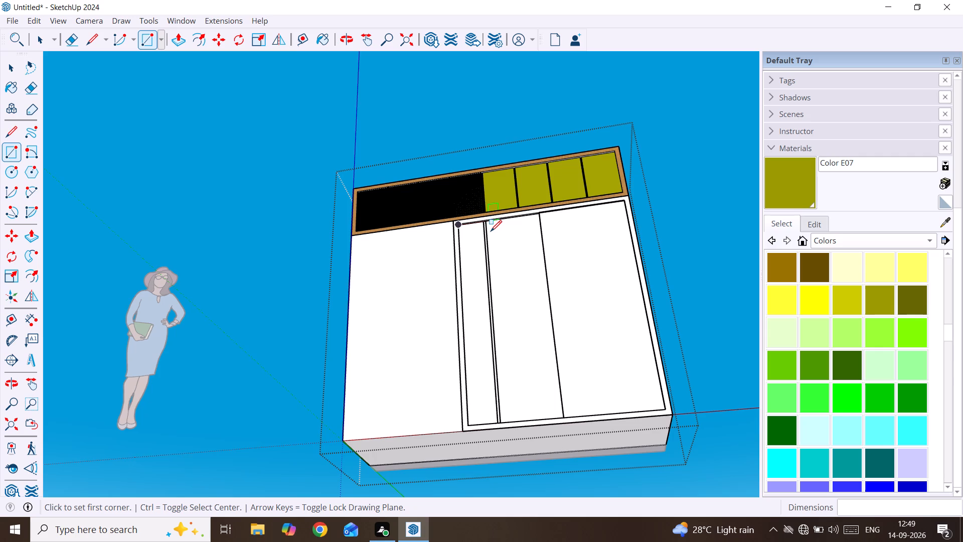
click(491, 231)
key(space)
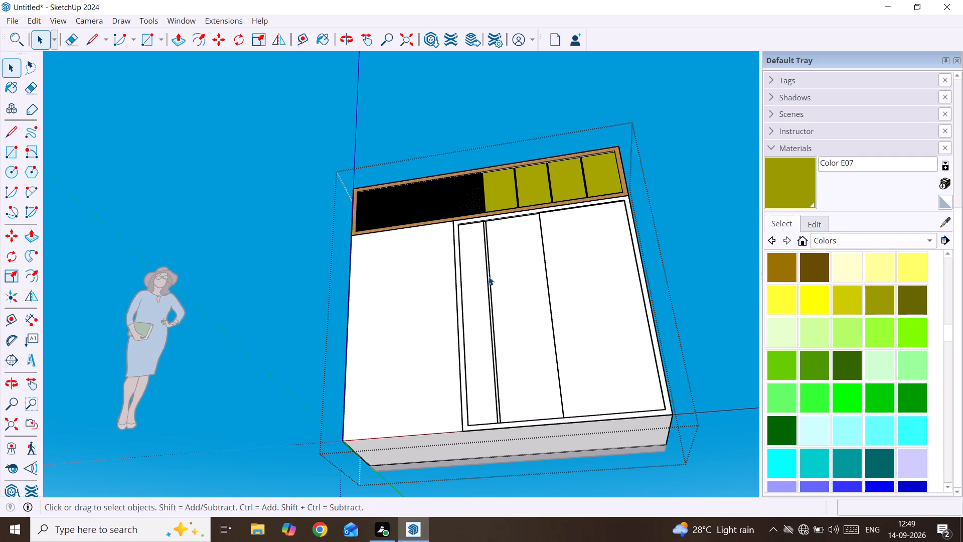
Copy the thin vertical strip about 11 13/16" along the red axis toward the divider and fill the distance with copies at 5 equal divisions.
click(489, 277)
double_click(489, 276)
double_click(489, 276)
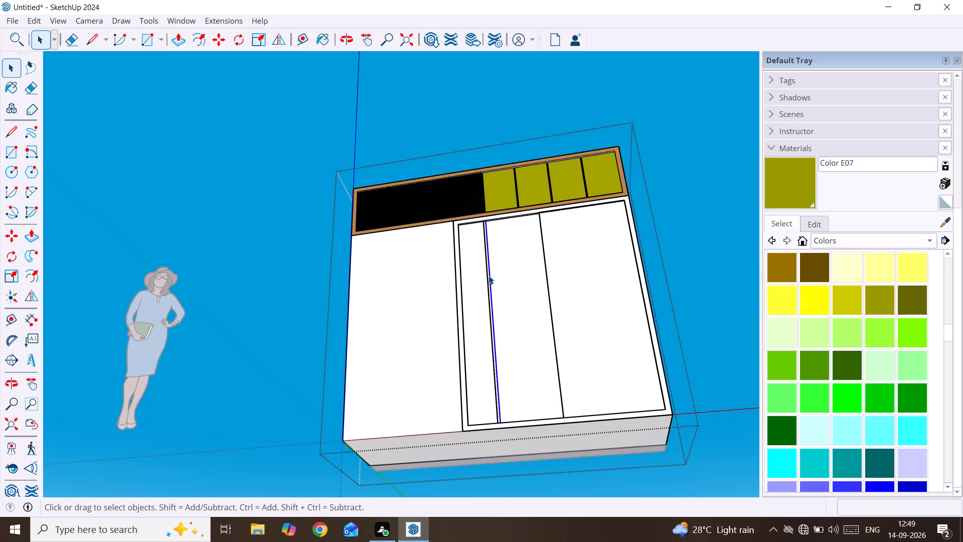
click(490, 280)
click(491, 283)
click(491, 287)
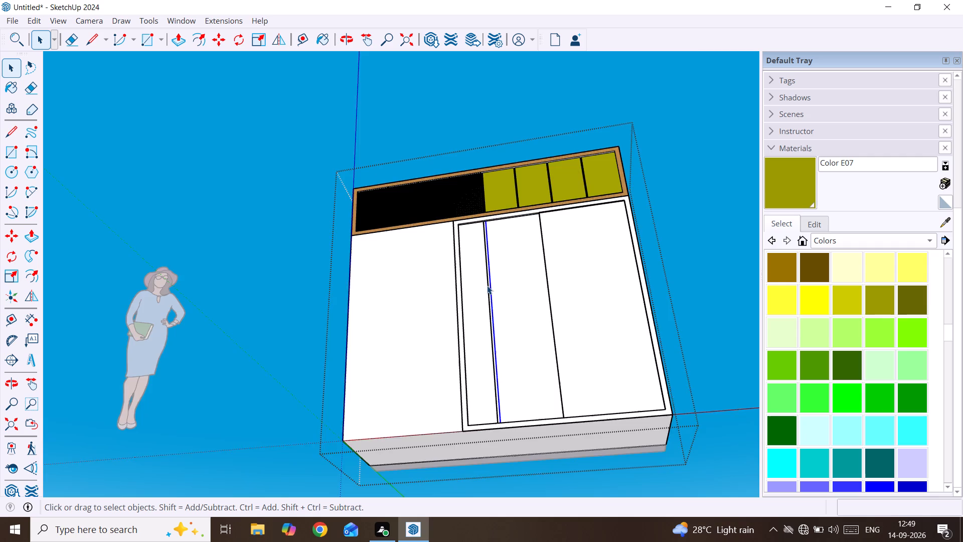
scroll(487, 284, up, 13)
double_click(488, 274)
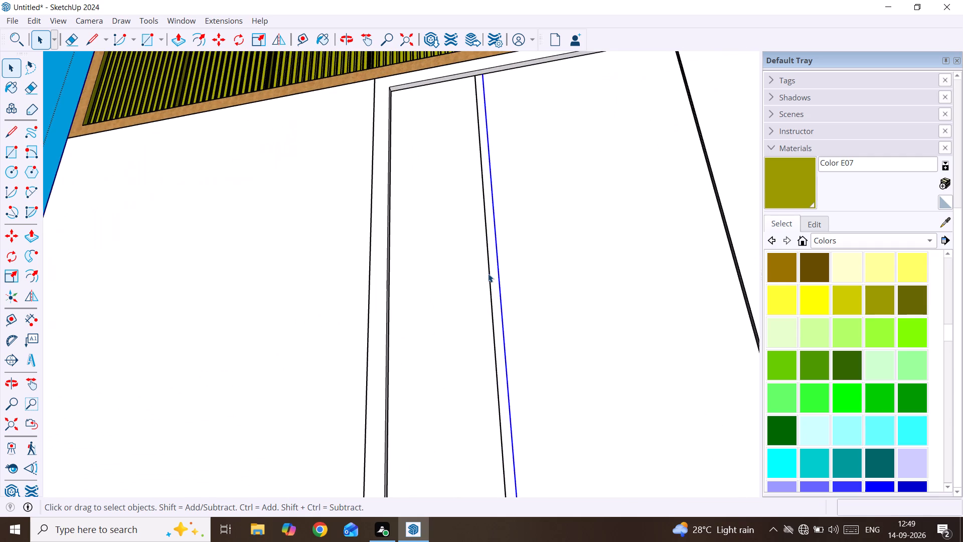
double_click(491, 274)
scroll(494, 273, down, 3)
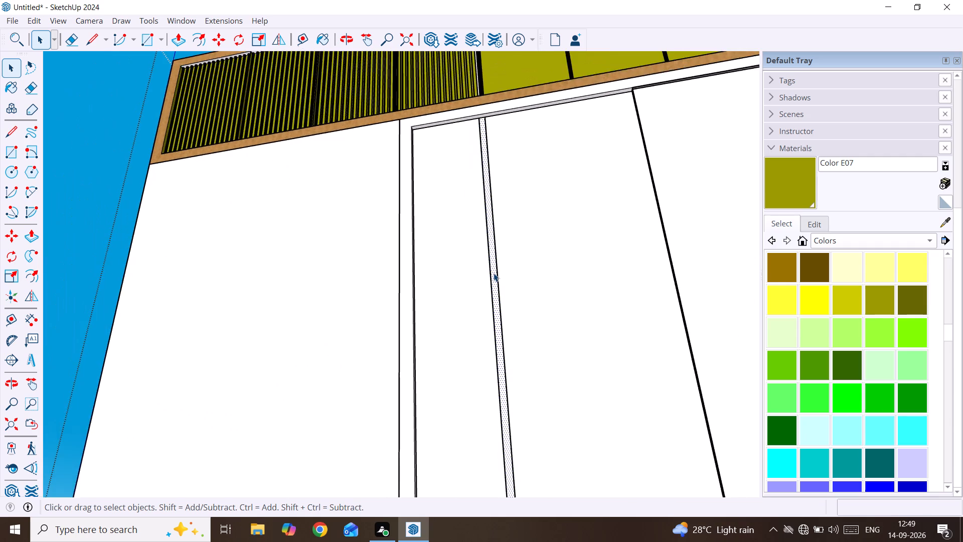
scroll(494, 273, down, 7)
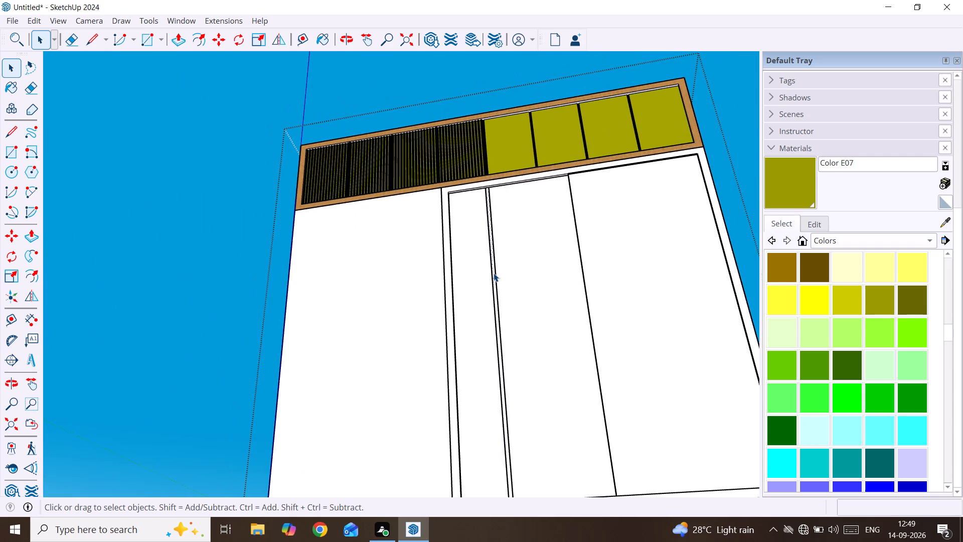
middle_drag(494, 273, 485, 242)
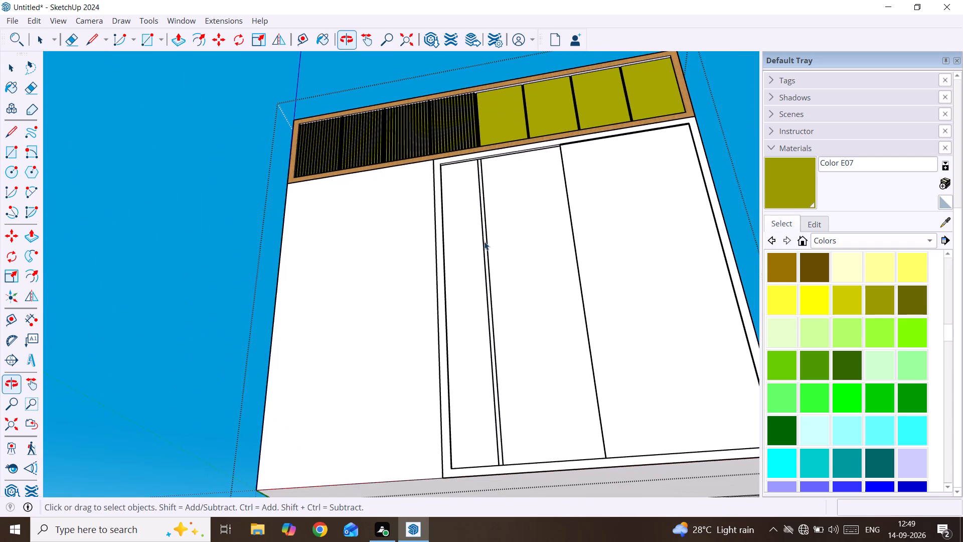
drag(461, 152, 494, 196)
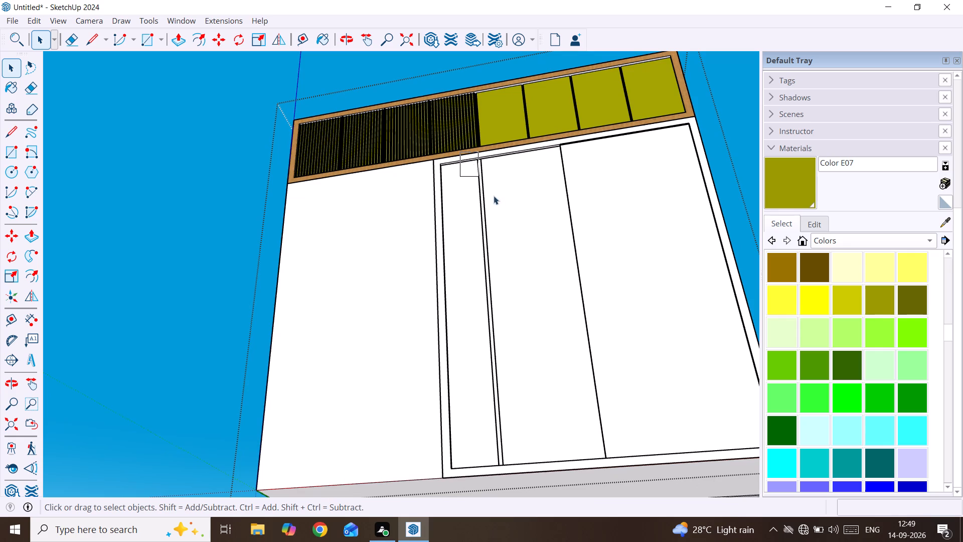
drag(494, 196, 551, 486)
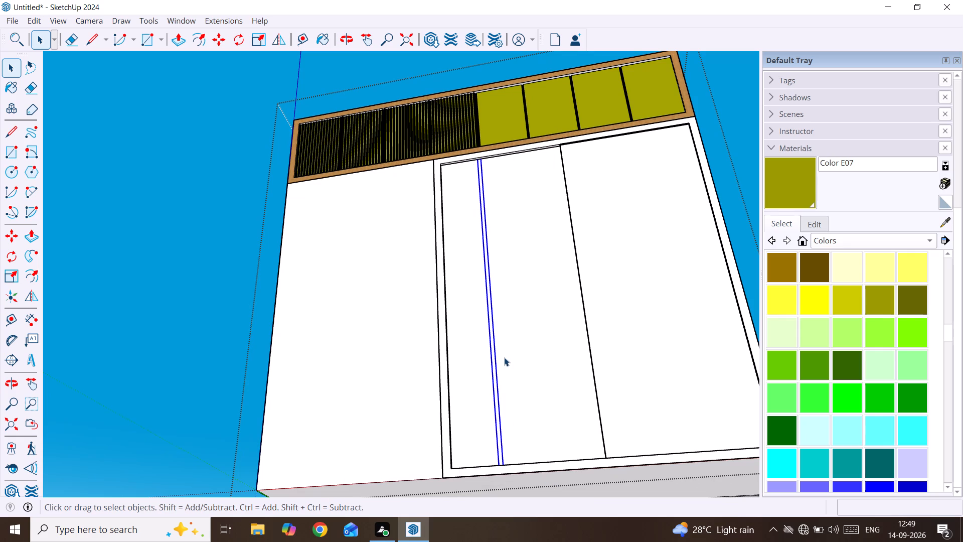
key(m)
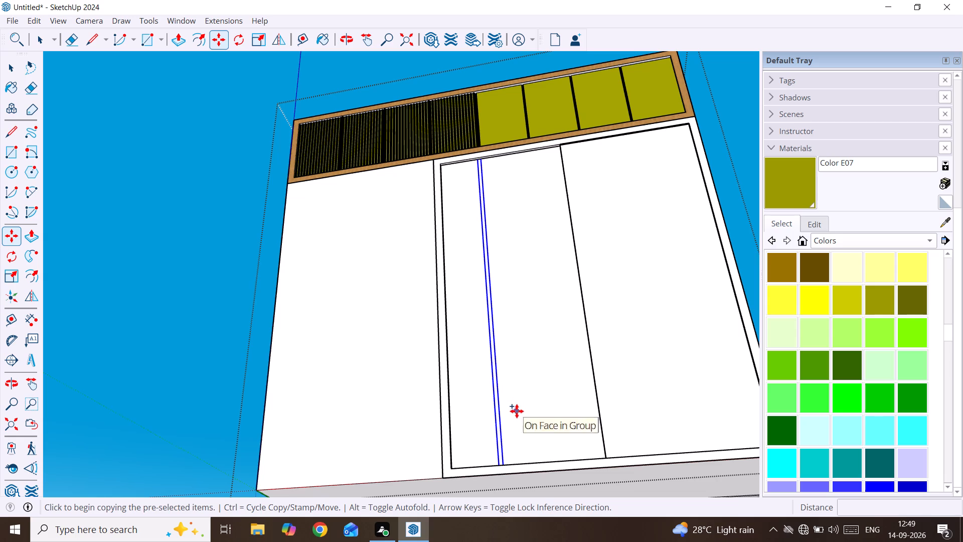
click(505, 462)
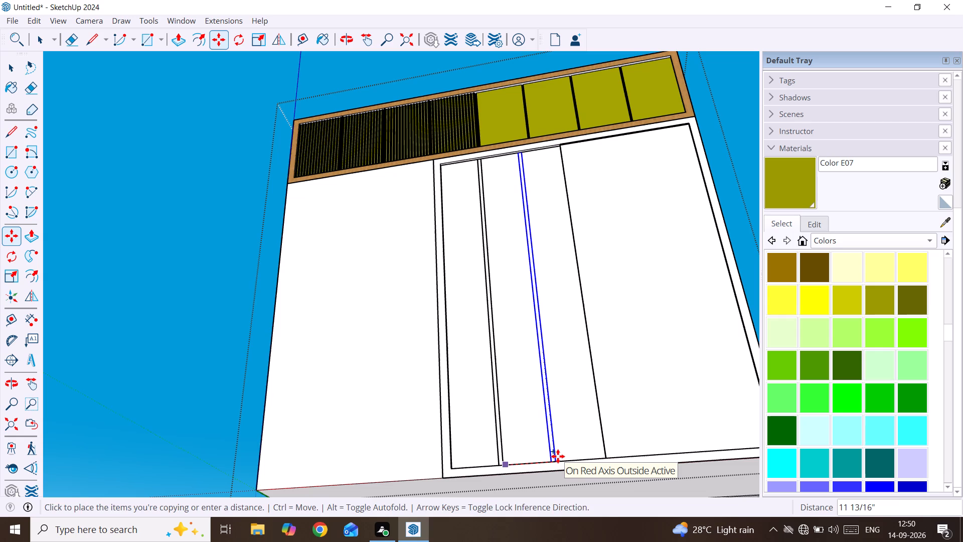
click(558, 456)
key(slash)
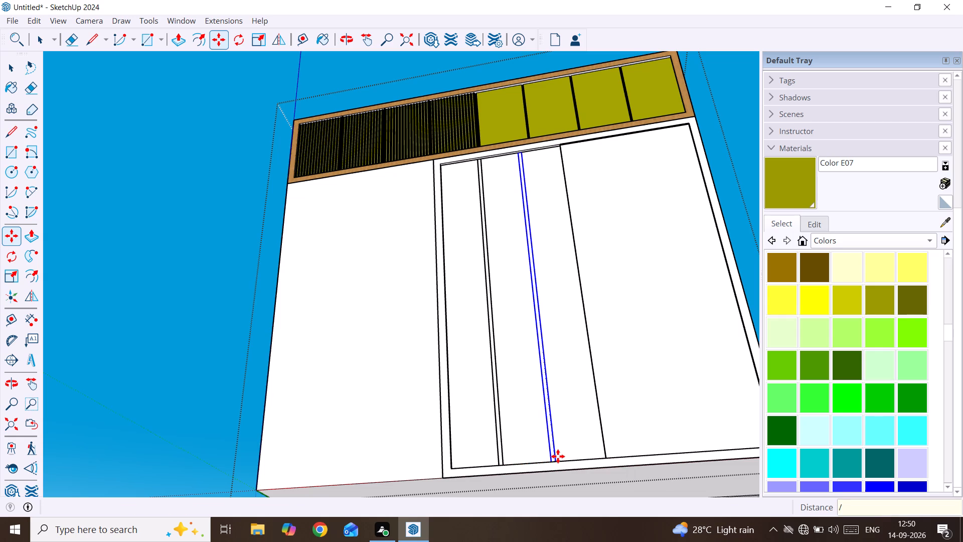
key(5)
key(Return)
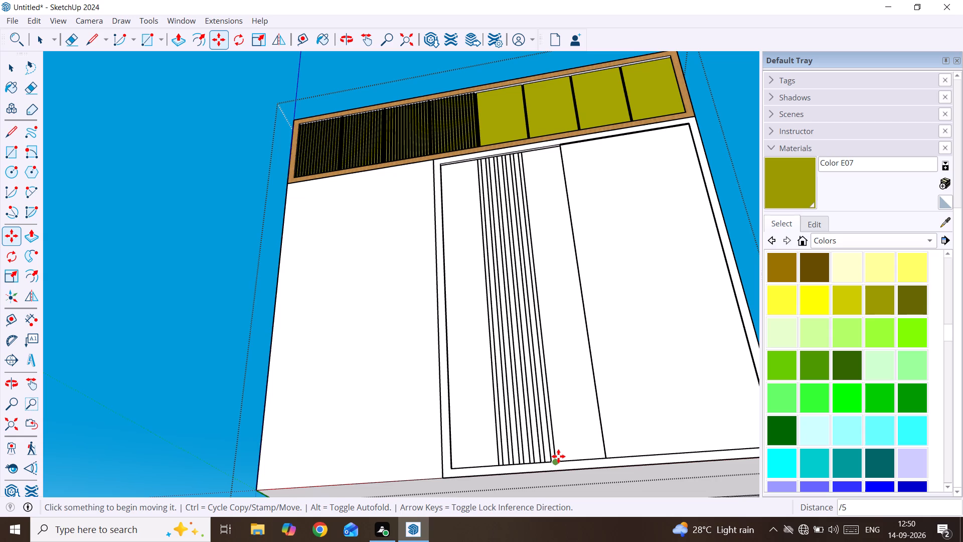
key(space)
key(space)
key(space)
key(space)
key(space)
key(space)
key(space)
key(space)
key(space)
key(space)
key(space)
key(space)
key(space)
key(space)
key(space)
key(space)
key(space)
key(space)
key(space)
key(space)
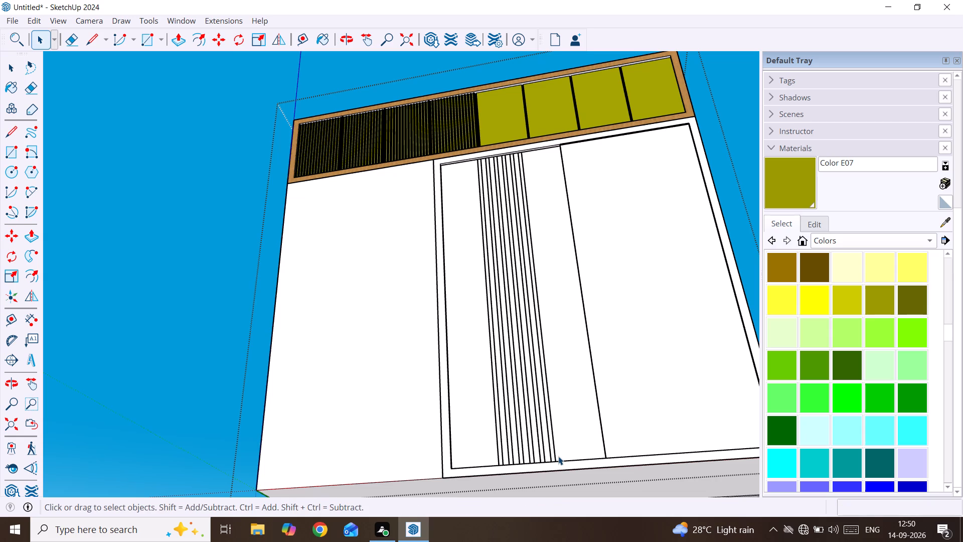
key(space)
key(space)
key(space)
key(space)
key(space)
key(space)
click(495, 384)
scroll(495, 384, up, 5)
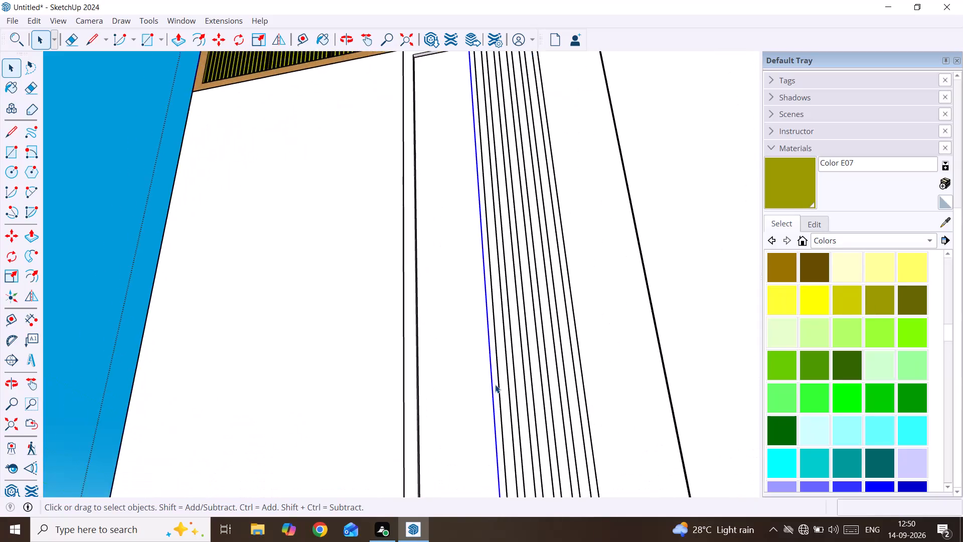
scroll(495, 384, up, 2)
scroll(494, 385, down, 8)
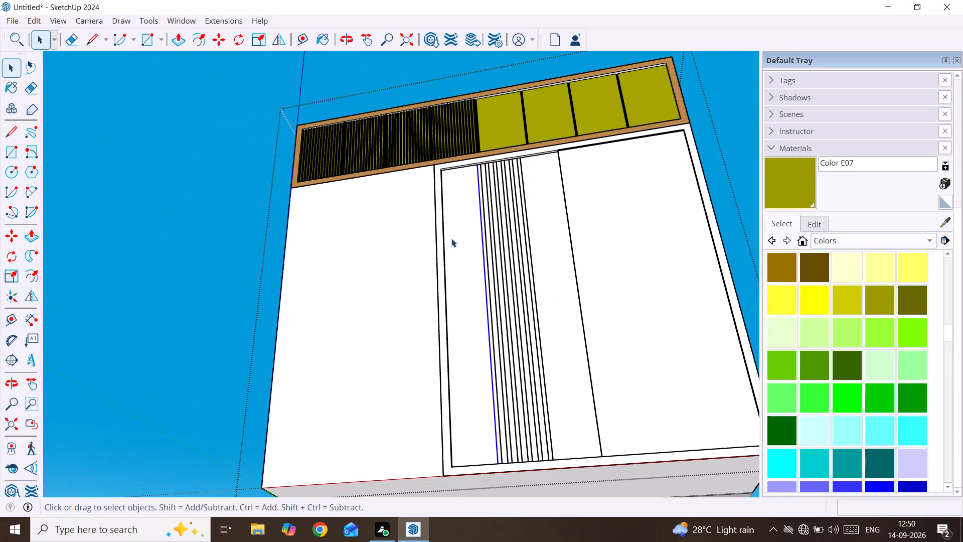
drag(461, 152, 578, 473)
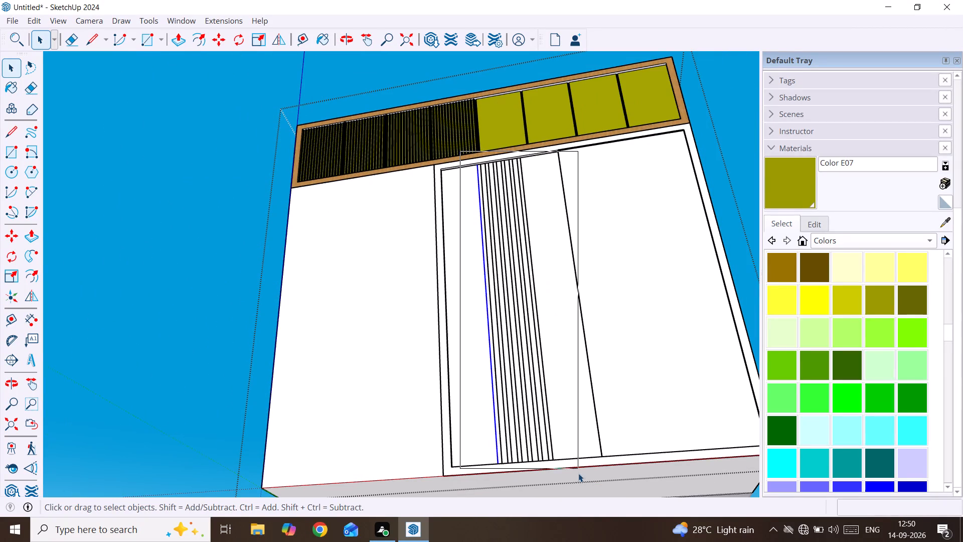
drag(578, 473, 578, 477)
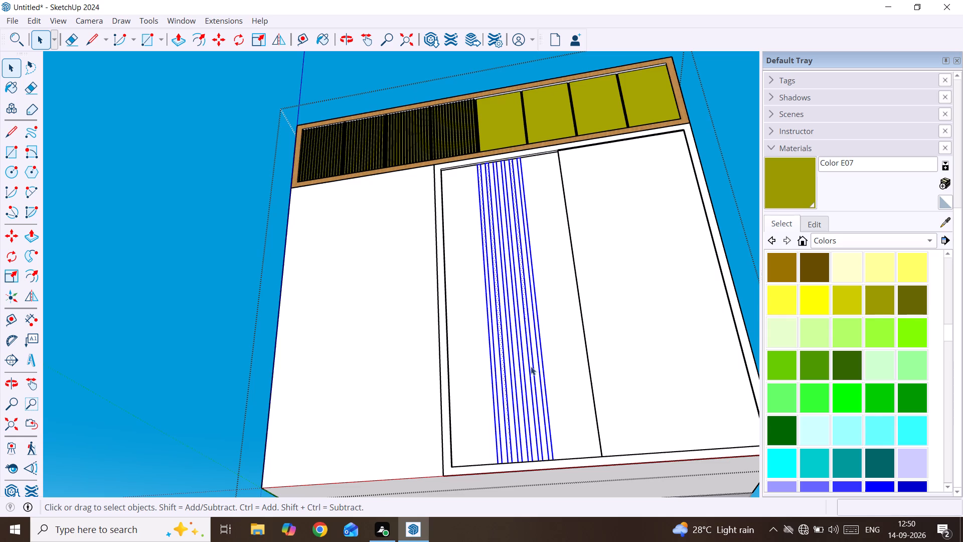
Paint the bordered lower panel's group with pale yellow Color E01 and close the enclosing wall unit's group.
click(556, 356)
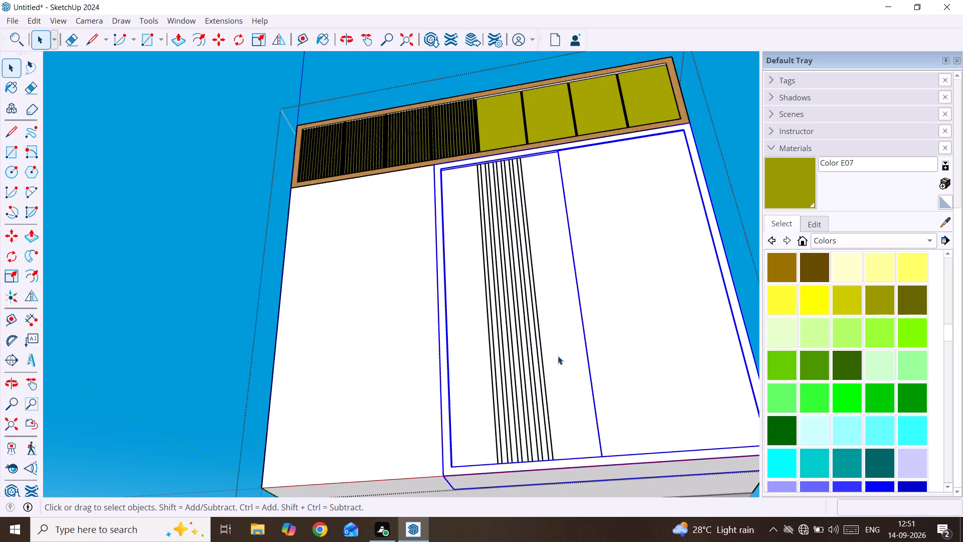
key(space)
click(857, 259)
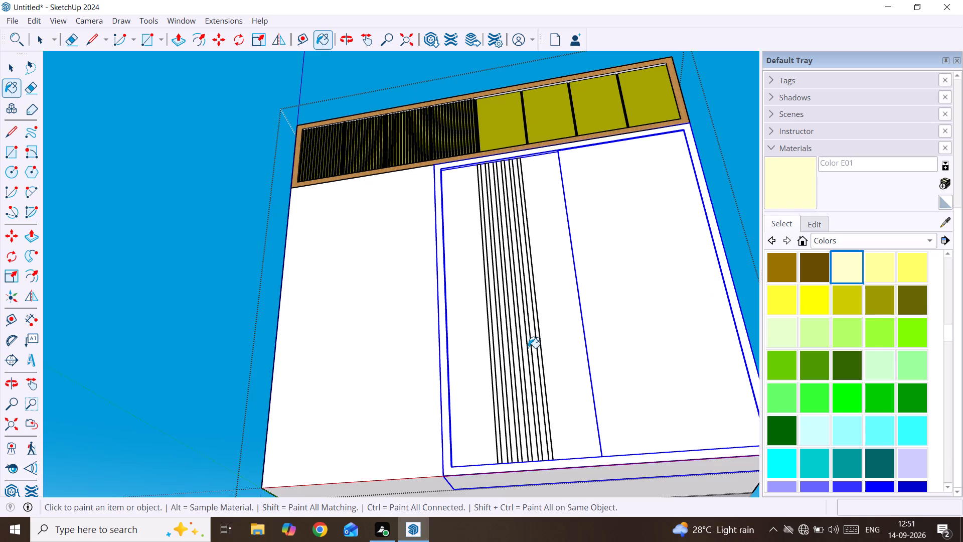
click(528, 348)
click(541, 343)
drag(477, 343, 551, 353)
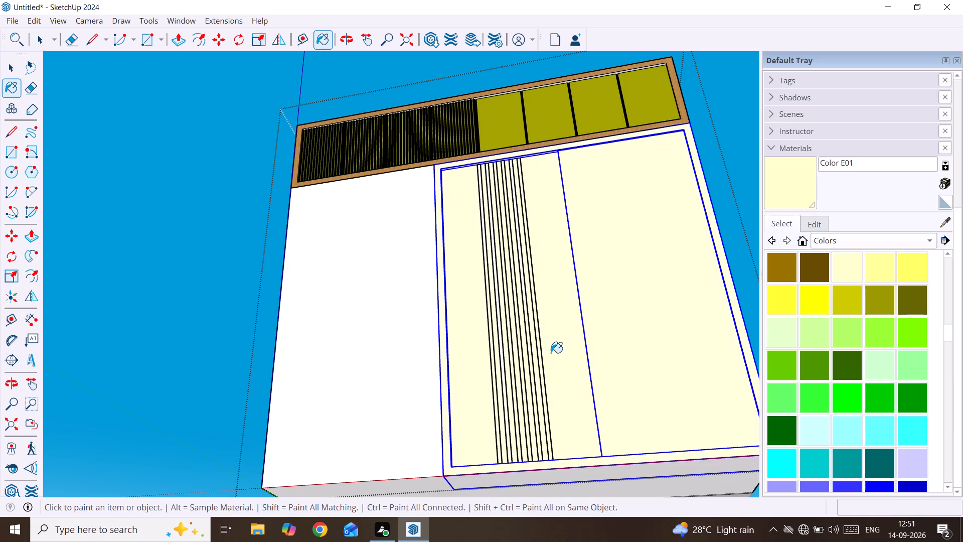
key(space)
scroll(575, 318, down, 3)
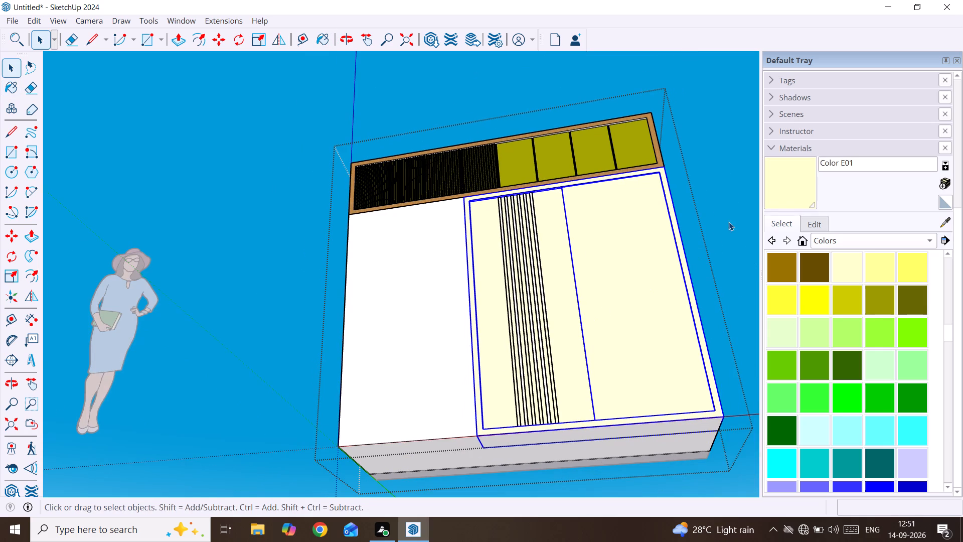
click(731, 219)
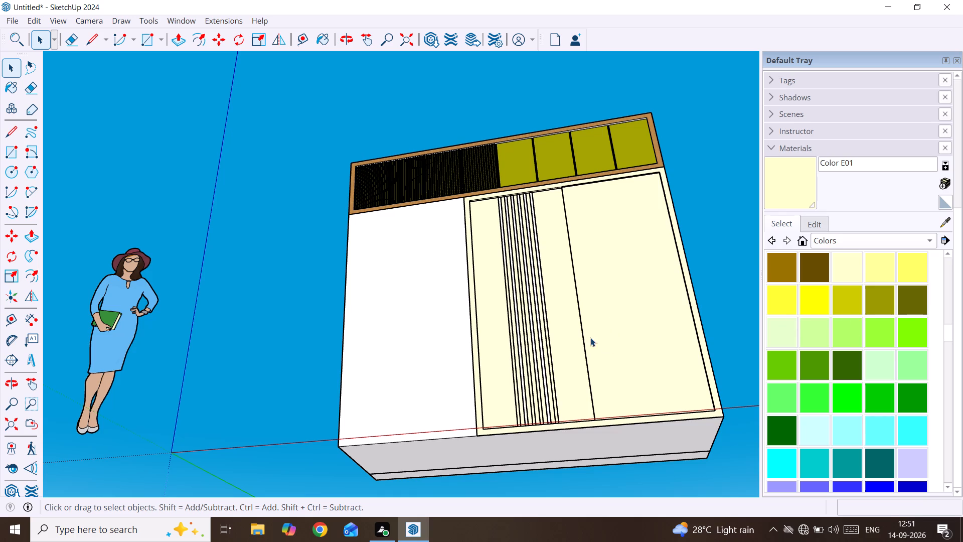
Draw a two-point arc on the divider's edge, spanning about 1' 7 7/8" vertically and bulging about 11" toward the vertical strips.
scroll(578, 330, up, 1)
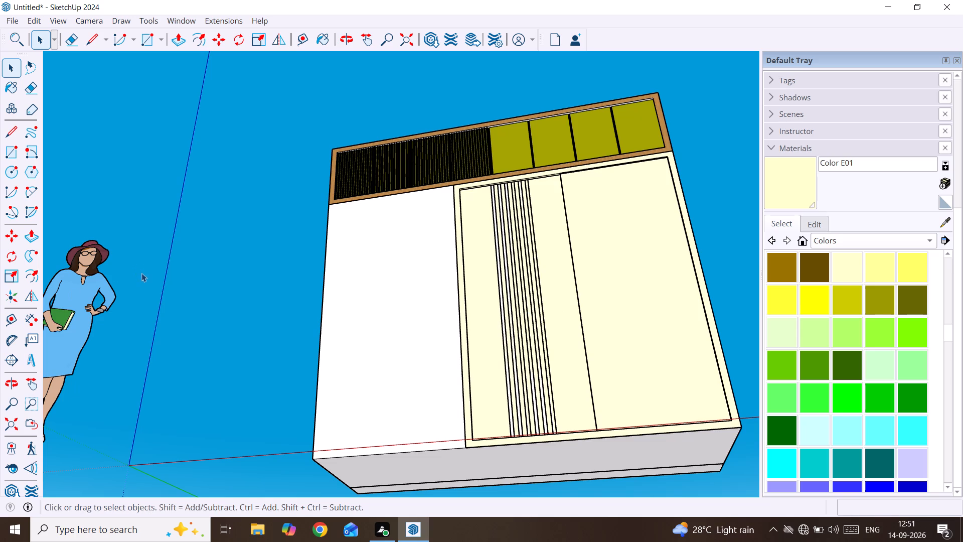
click(37, 186)
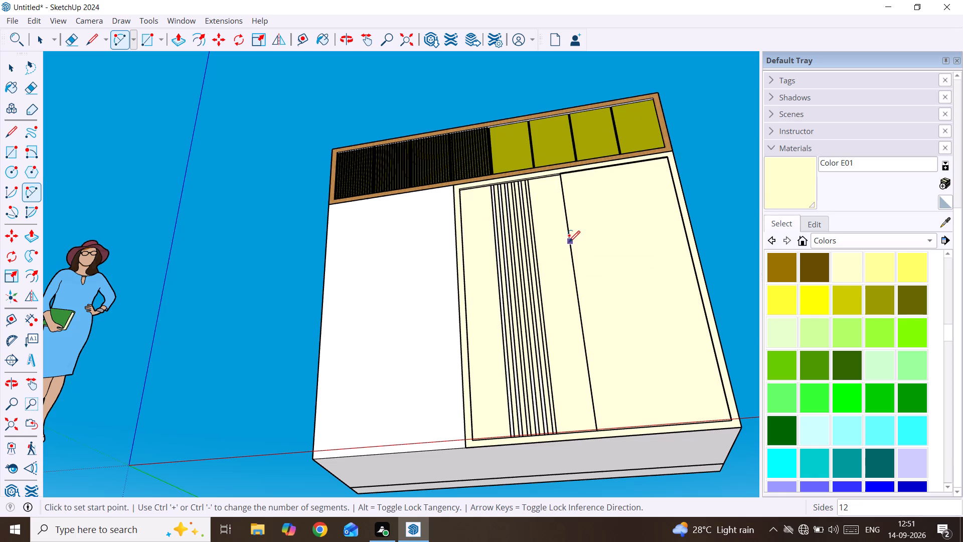
scroll(565, 251, up, 2)
middle_drag(574, 254, 695, 250)
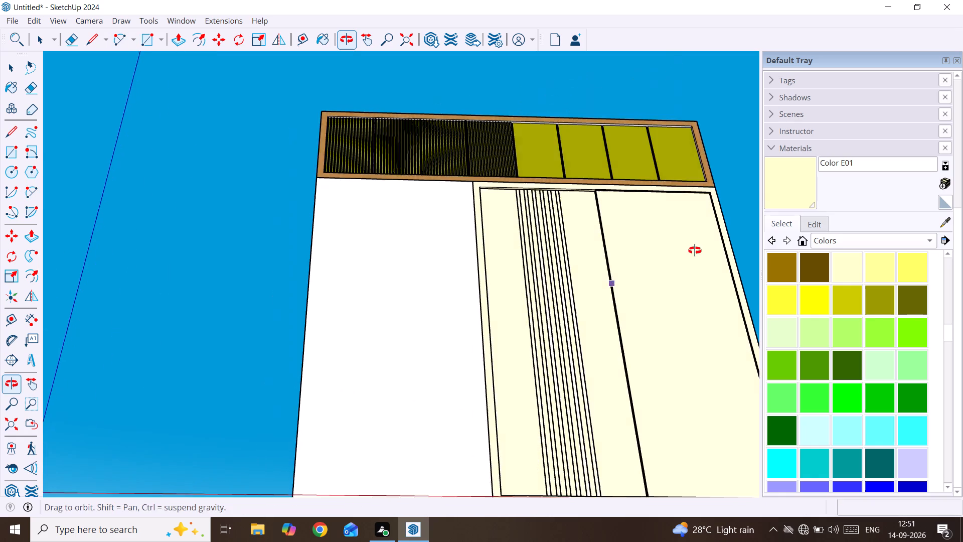
middle_drag(695, 250, 698, 250)
scroll(615, 301, up, 7)
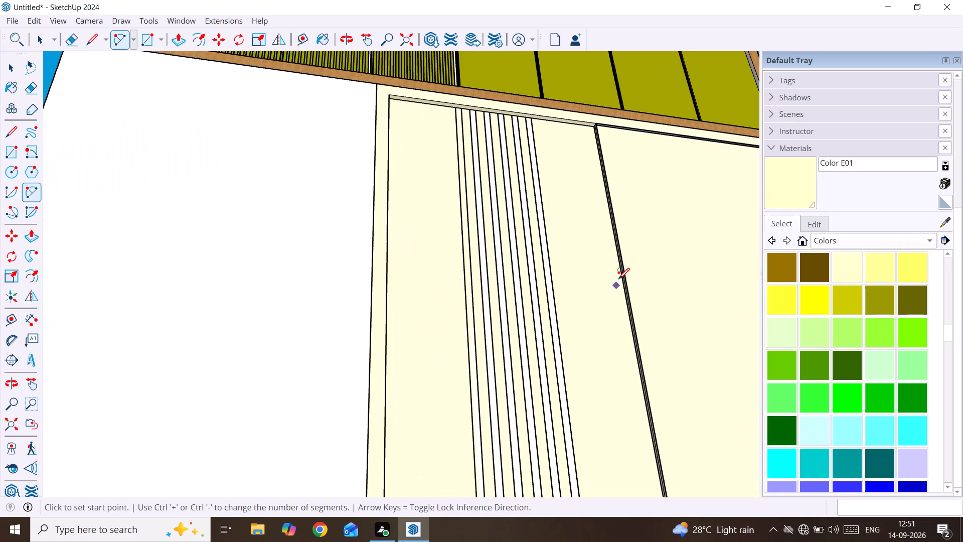
click(616, 266)
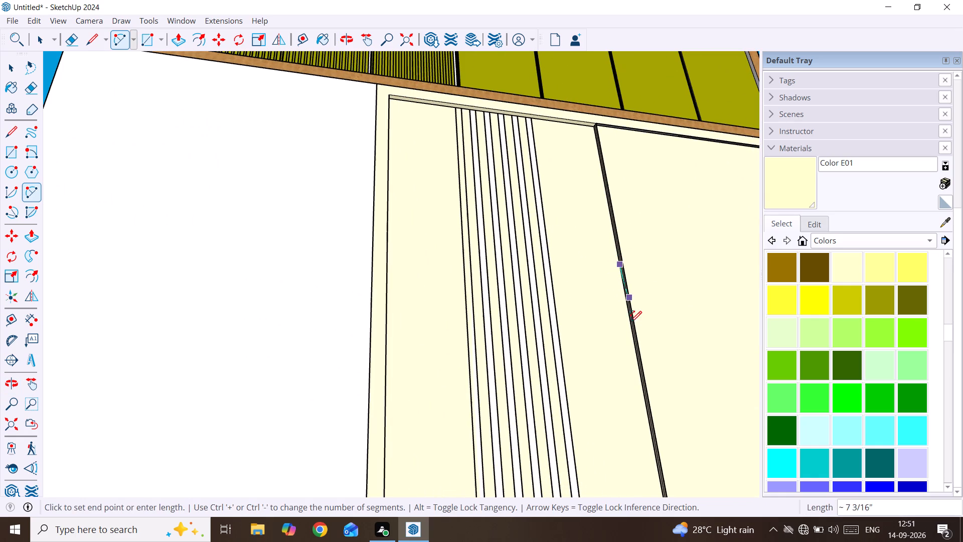
click(641, 393)
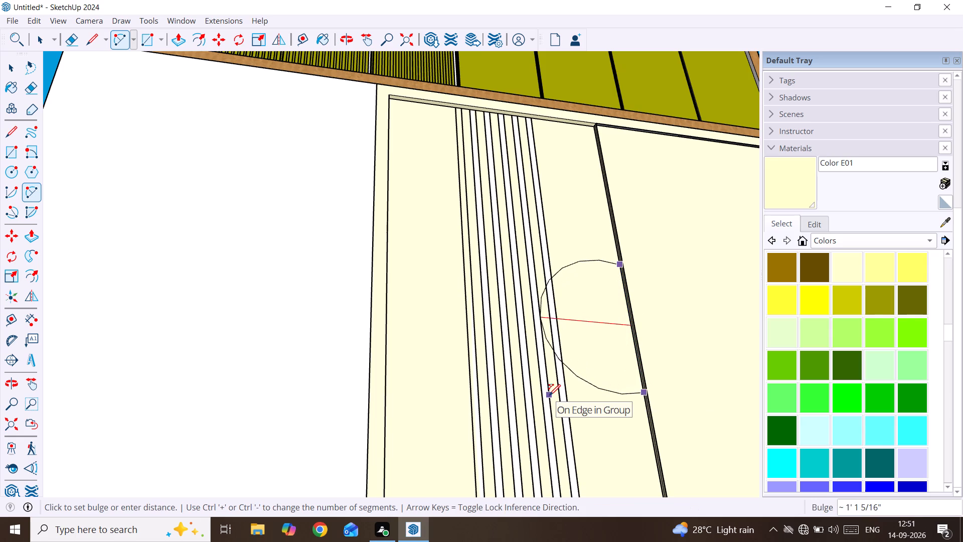
click(565, 389)
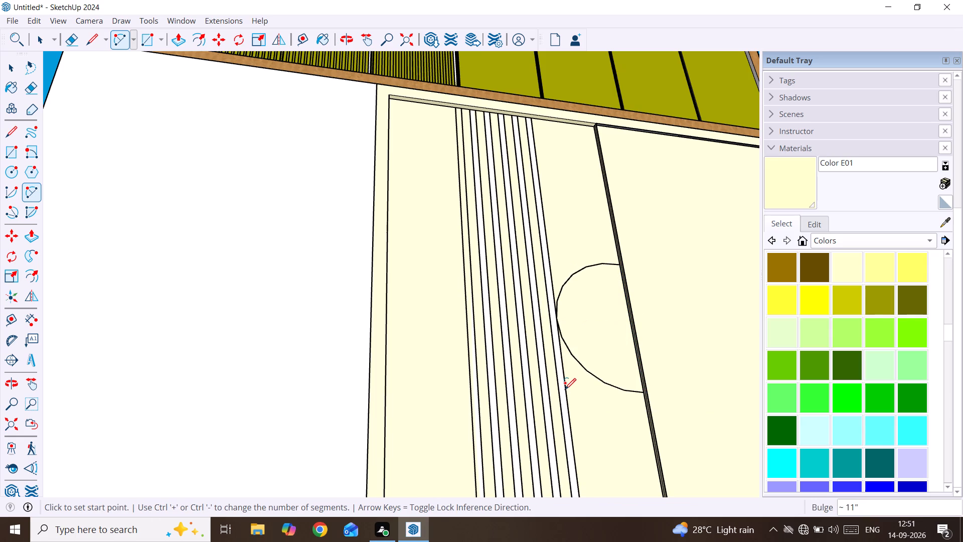
key(space)
Set the arc's segment count to 30.
click(588, 371)
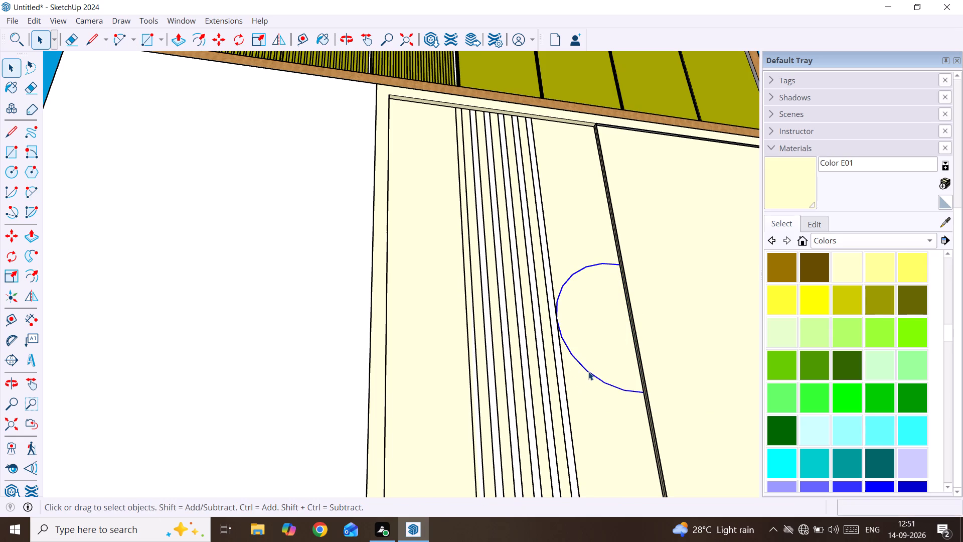
scroll(868, 92, up, 5)
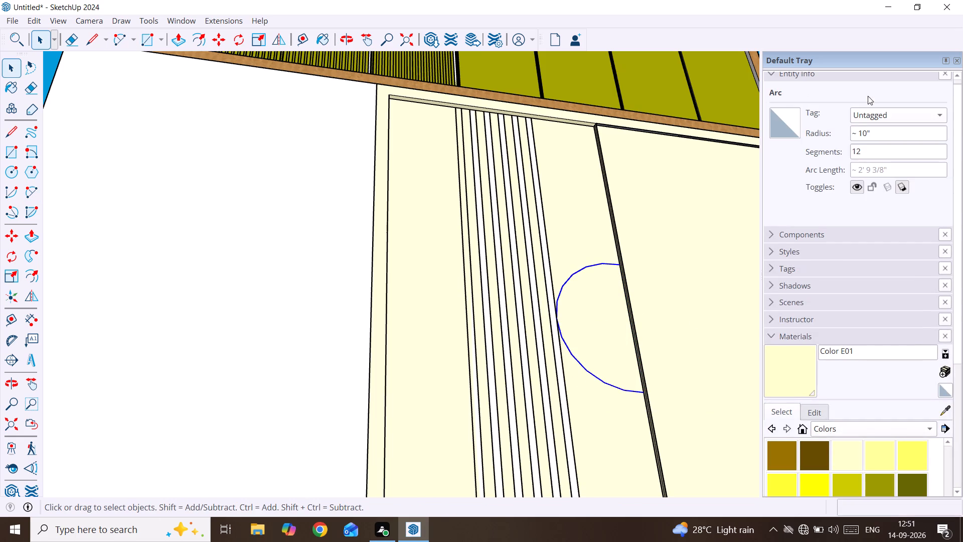
click(878, 155)
key(BackSpace)
key(BackSpace)
key(BackSpace)
key(BackSpace)
key(BackSpace)
key(BackSpace)
key(BackSpace)
key(BackSpace)
key(BackSpace)
key(BackSpace)
text(30)
key(Return)
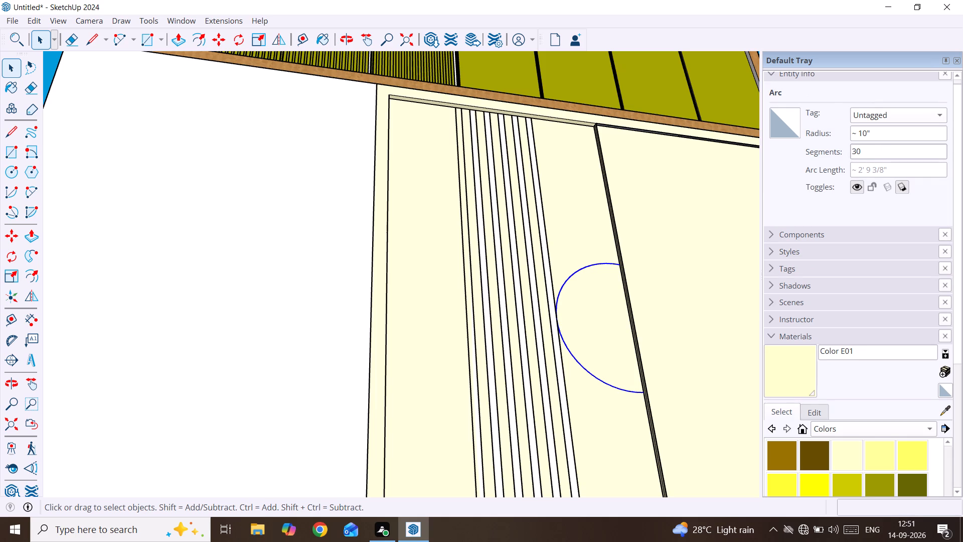
Close the arc into a half-round face with a straight line along the divider between its two endpoints.
key(l)
scroll(631, 282, up, 2)
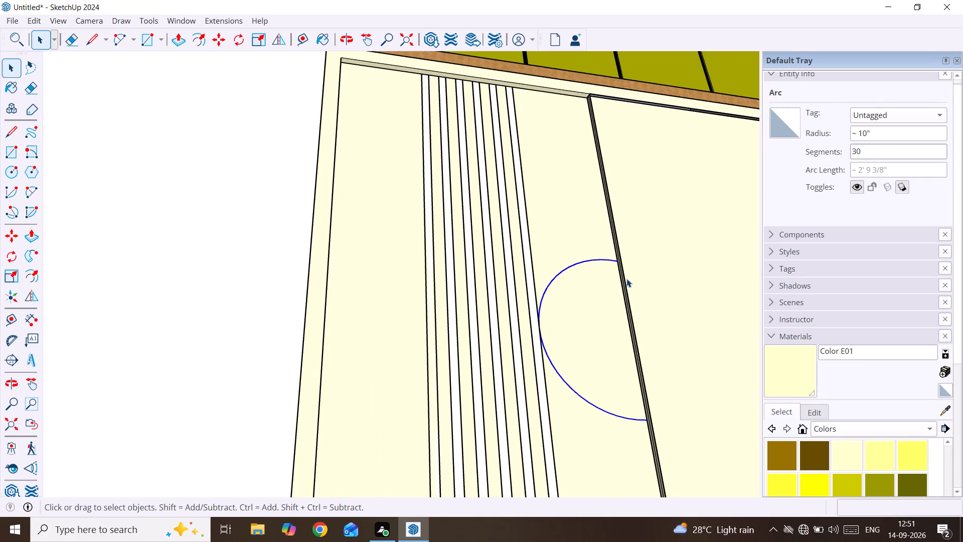
text(lll)
key(space)
scroll(637, 232, down, 8)
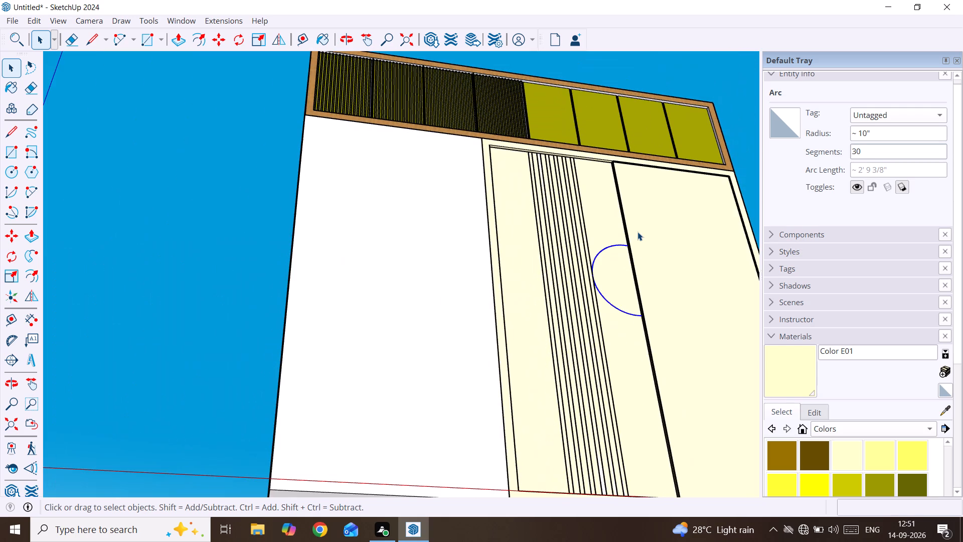
key(l)
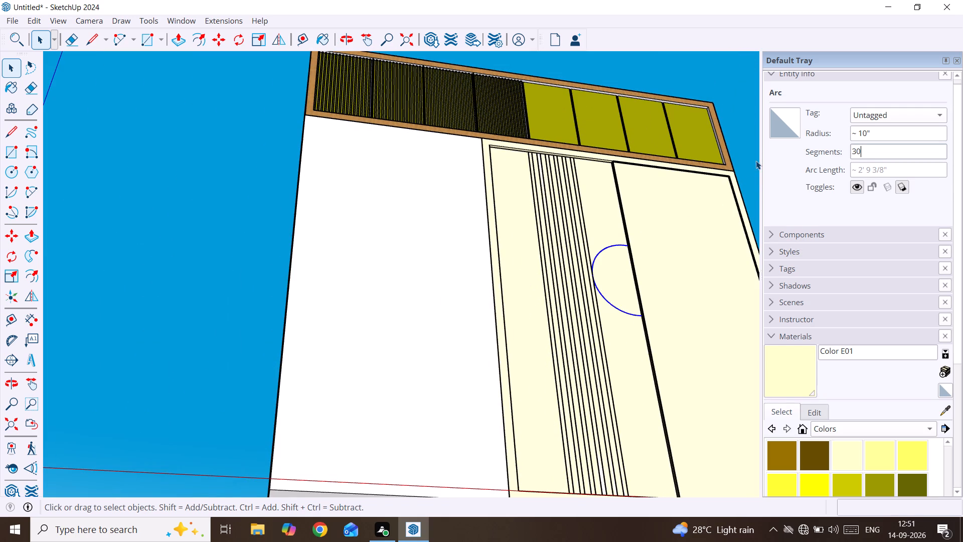
click(753, 163)
click(749, 165)
key(l)
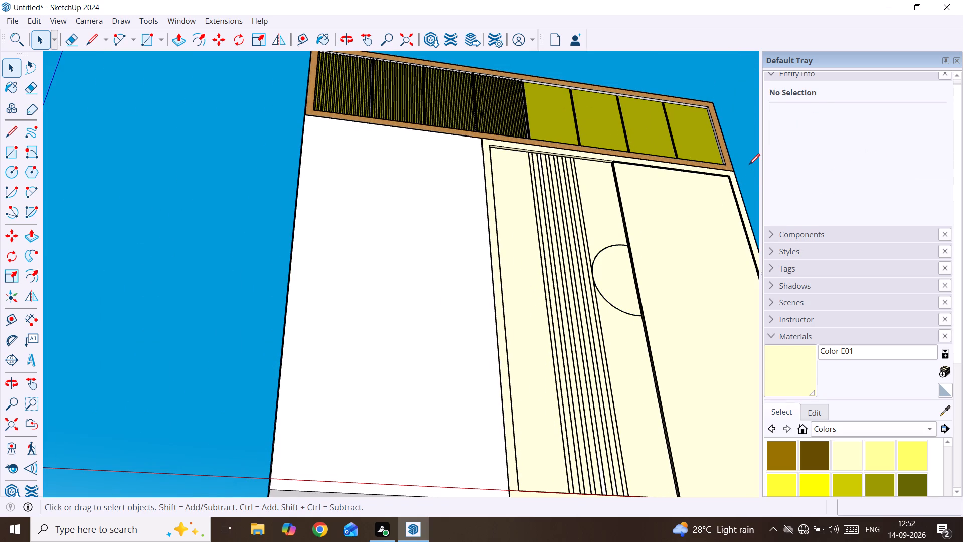
scroll(619, 252, up, 8)
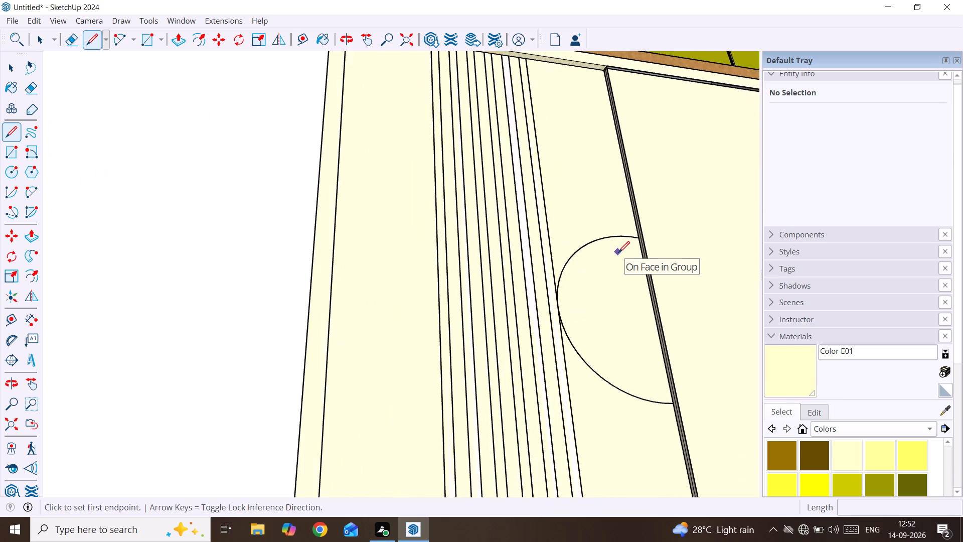
scroll(618, 252, up, 5)
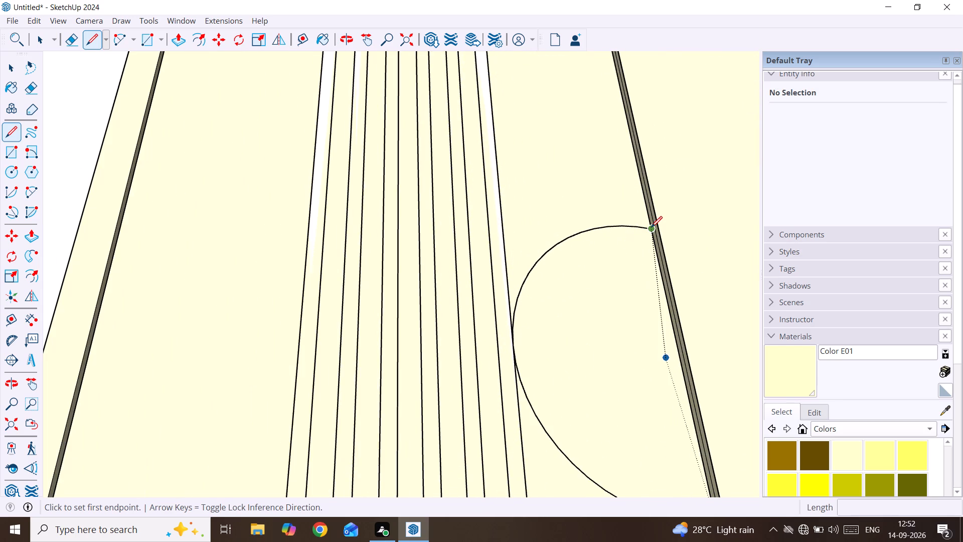
click(651, 229)
scroll(662, 311, down, 7)
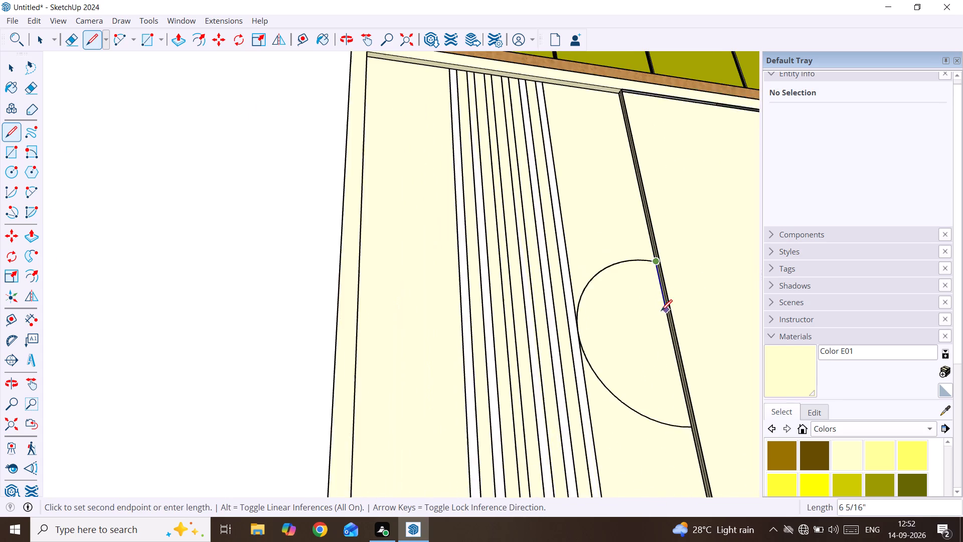
scroll(688, 415, up, 2)
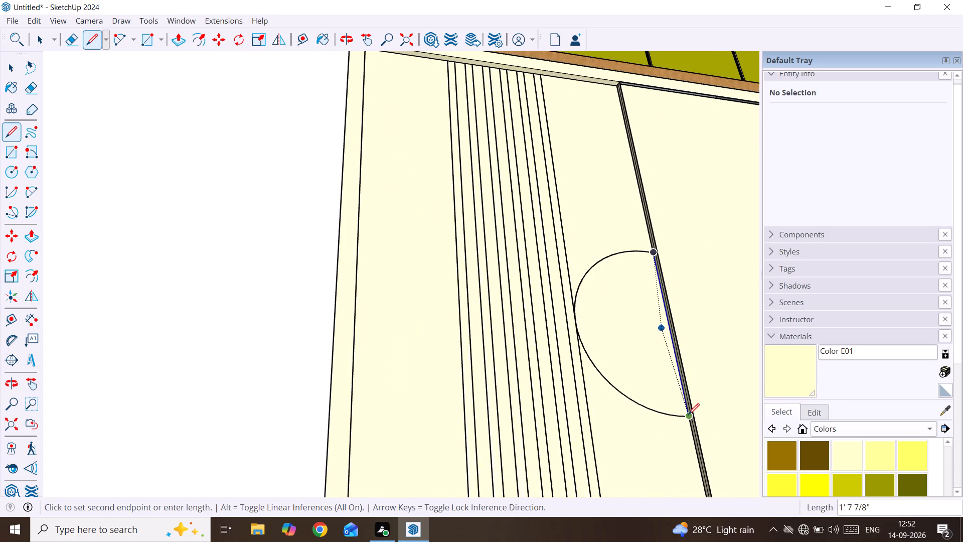
scroll(688, 415, up, 12)
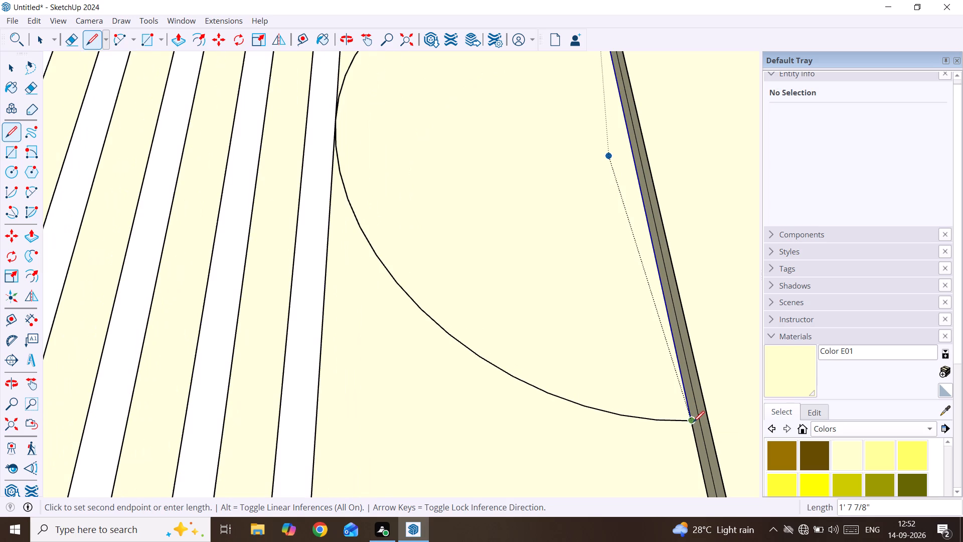
click(694, 420)
key(space)
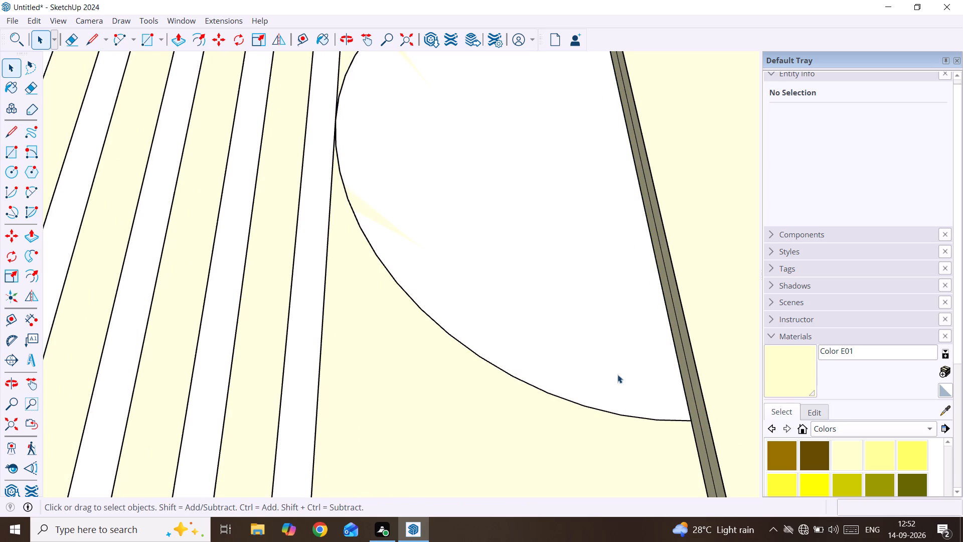
Offset the half-round face's outline inward about 3/8" to form a thin border.
scroll(606, 370, down, 14)
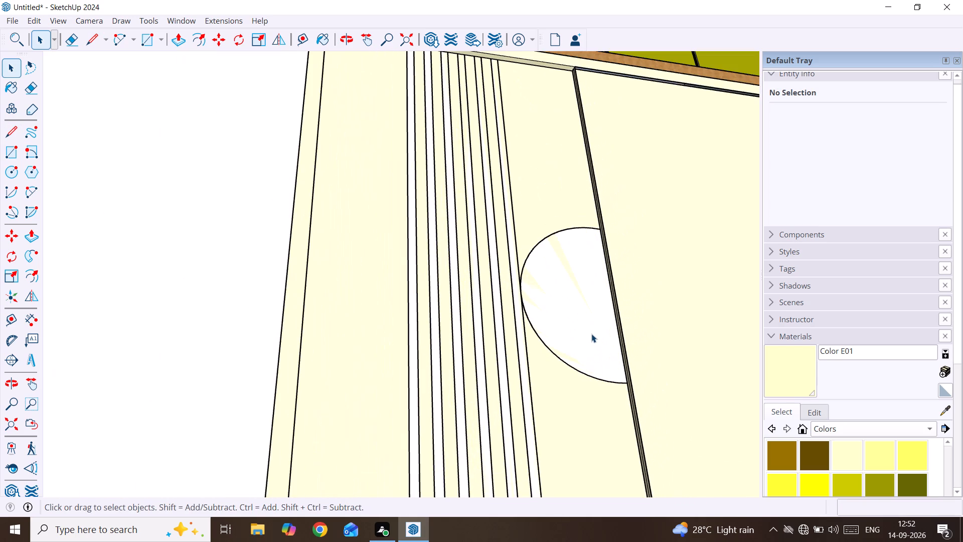
click(576, 333)
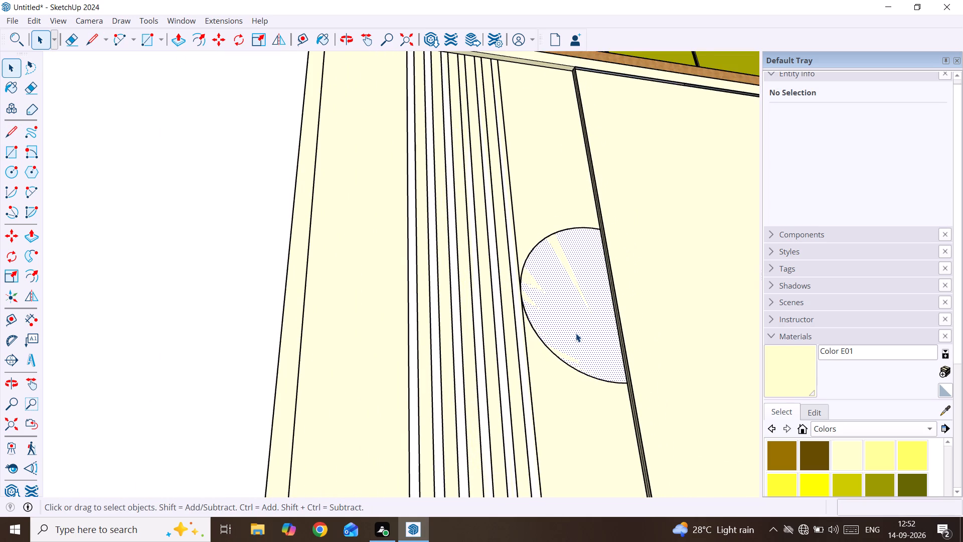
key(f)
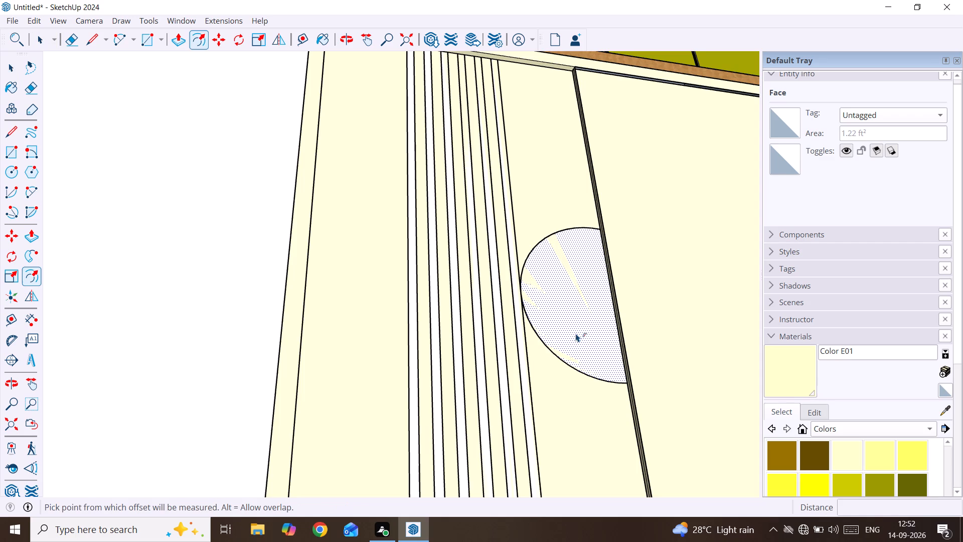
click(554, 344)
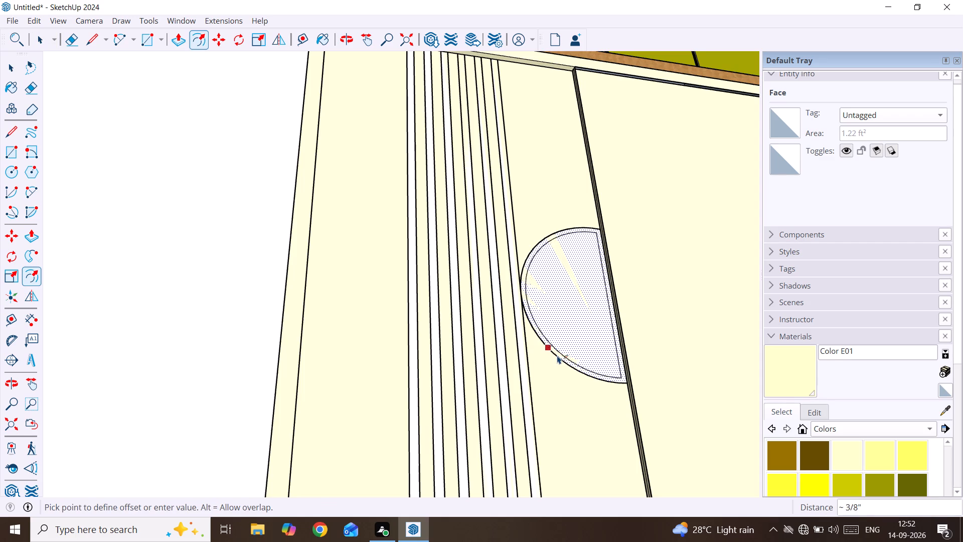
scroll(556, 354, down, 1)
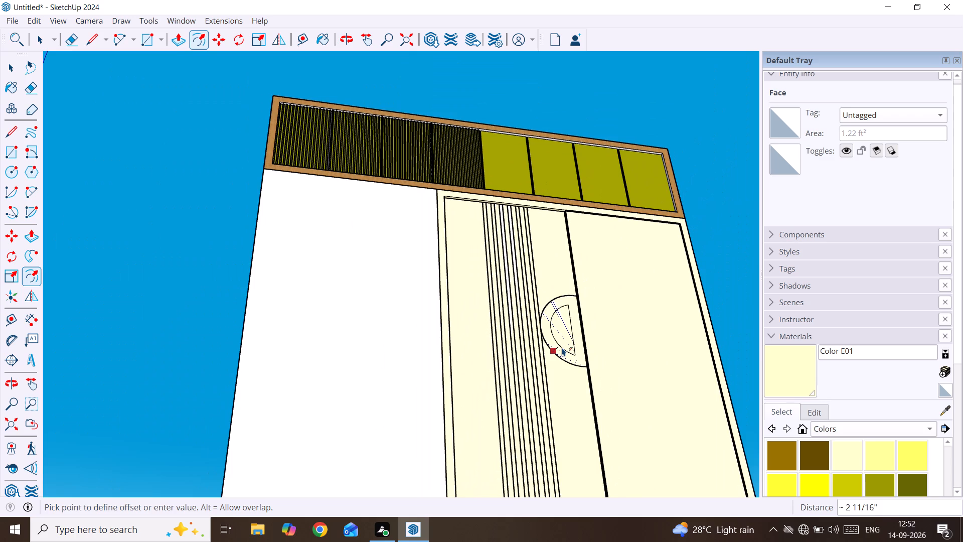
scroll(562, 347, up, 10)
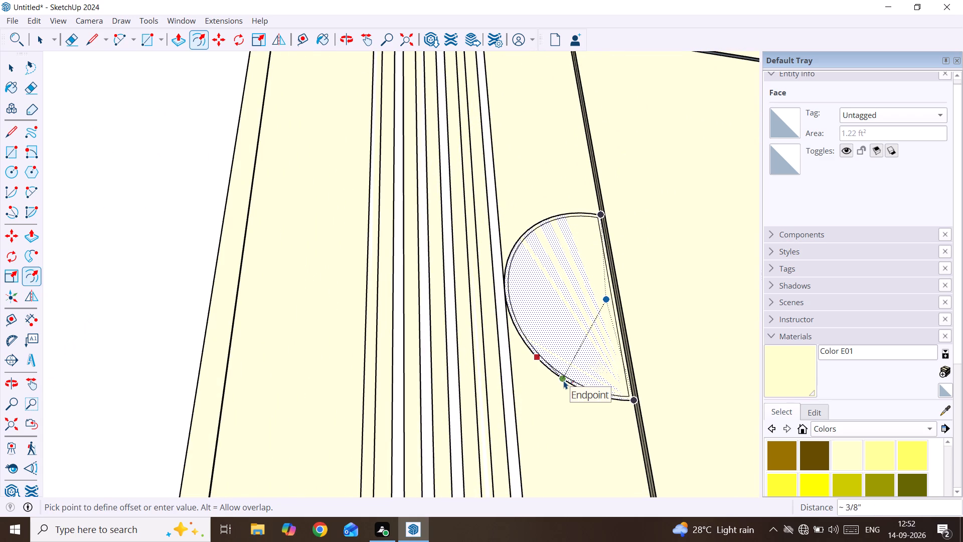
click(564, 380)
key(space)
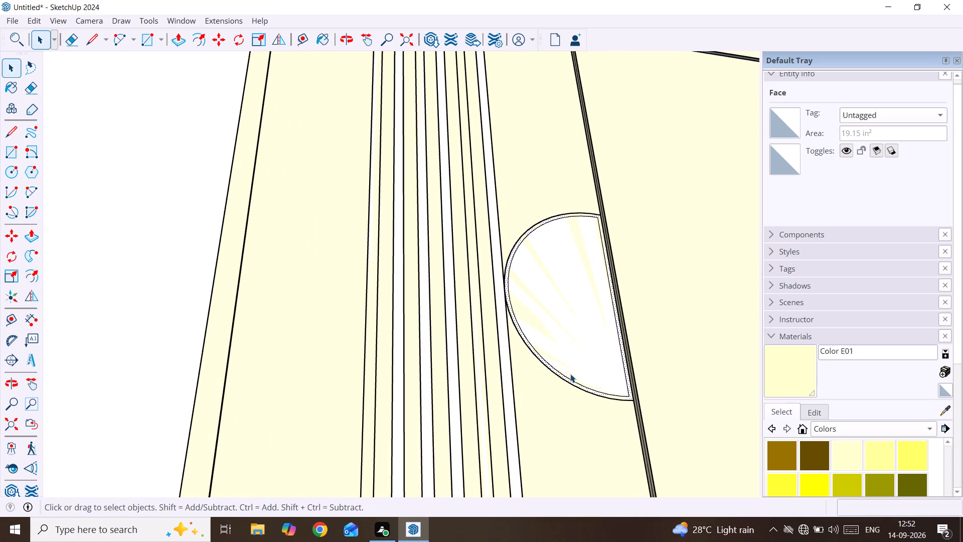
Extrude the half-round's thin border slightly outward with Push/Pull.
scroll(570, 372, up, 4)
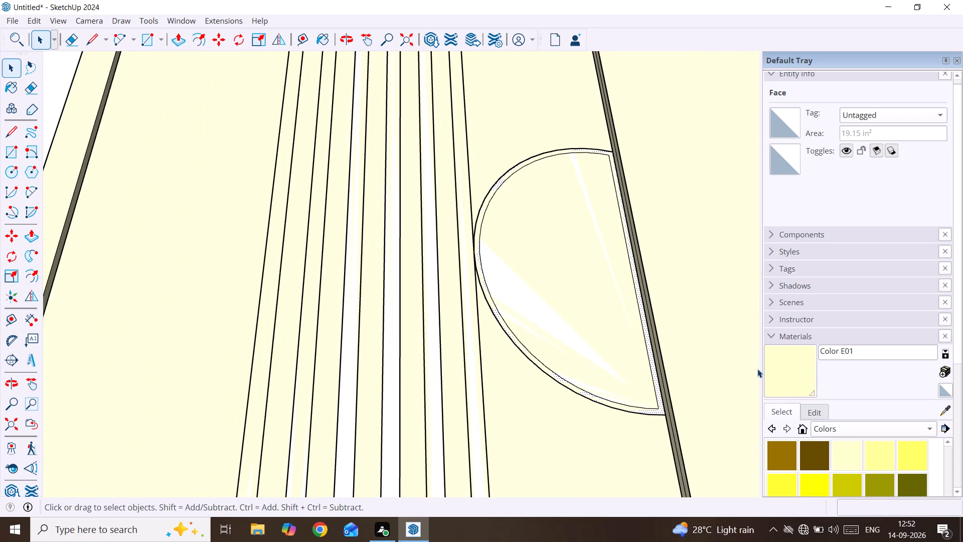
key(p)
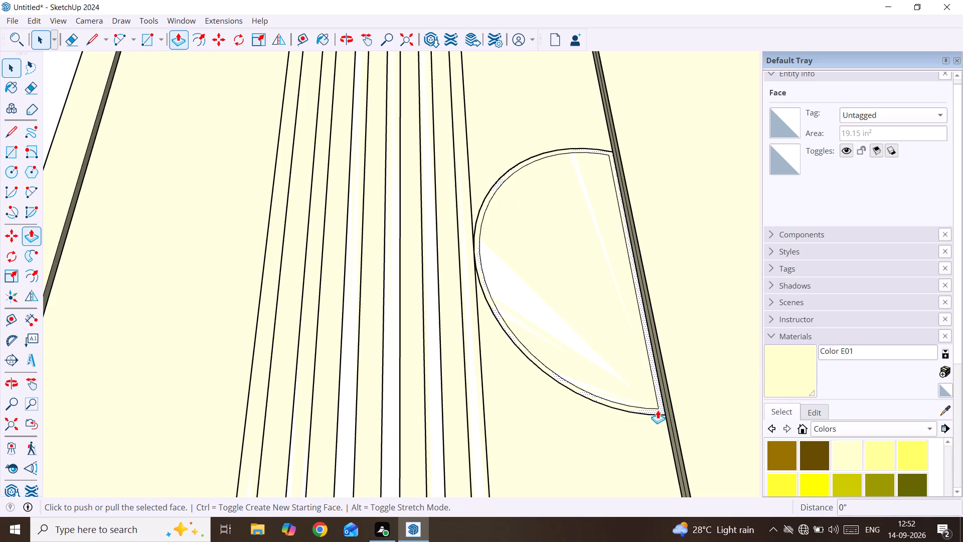
click(658, 410)
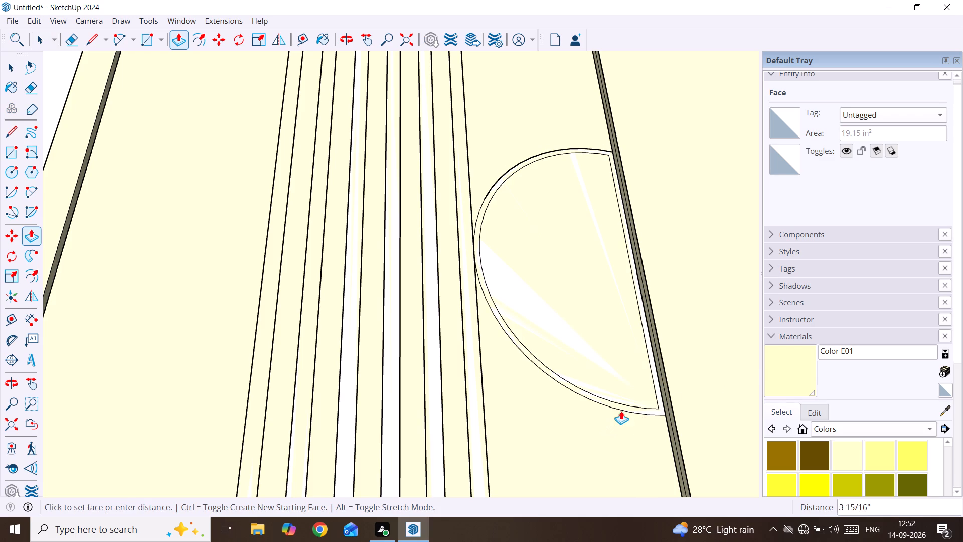
click(660, 408)
key(space)
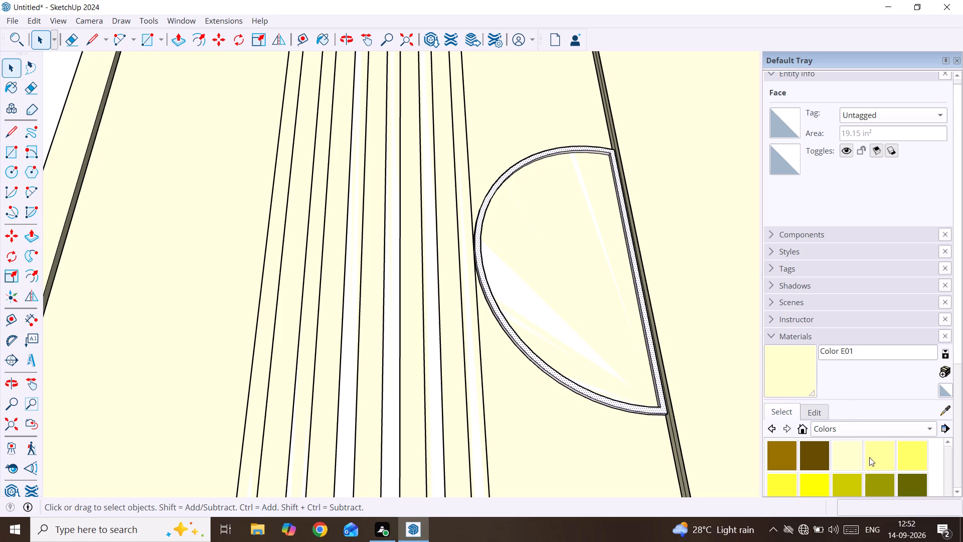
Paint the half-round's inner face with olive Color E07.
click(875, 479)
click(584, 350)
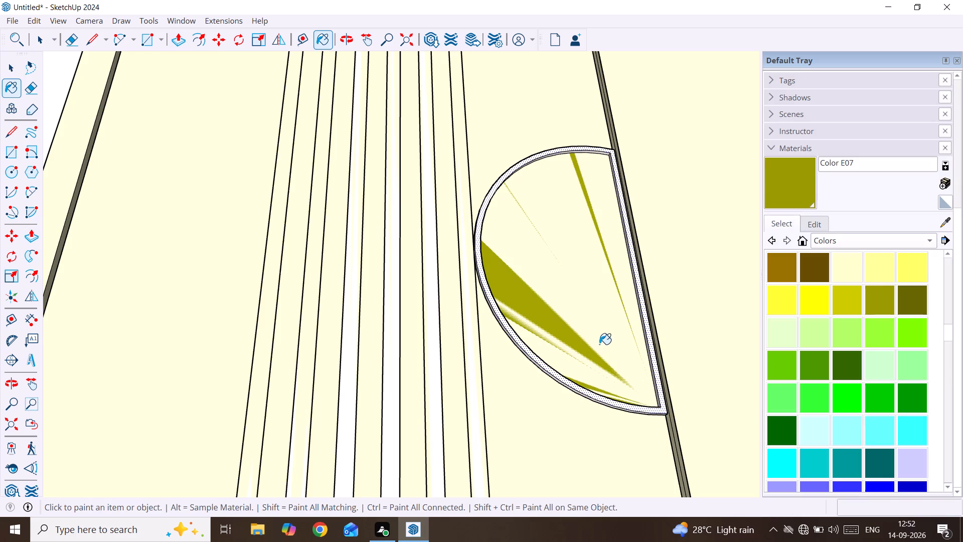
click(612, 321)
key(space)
Examine the whole wall unit from a distance and from the front beside the scale figure.
scroll(612, 321, down, 3)
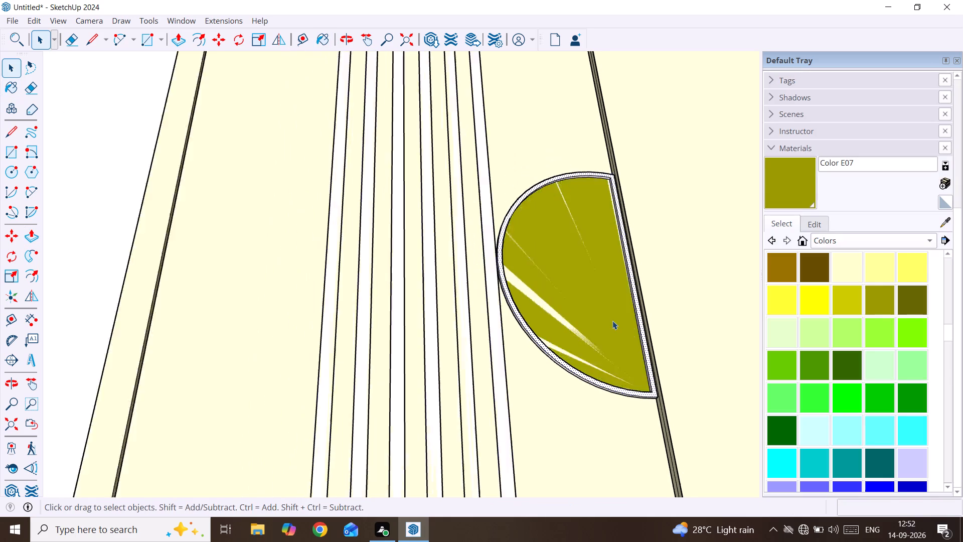
scroll(612, 321, down, 20)
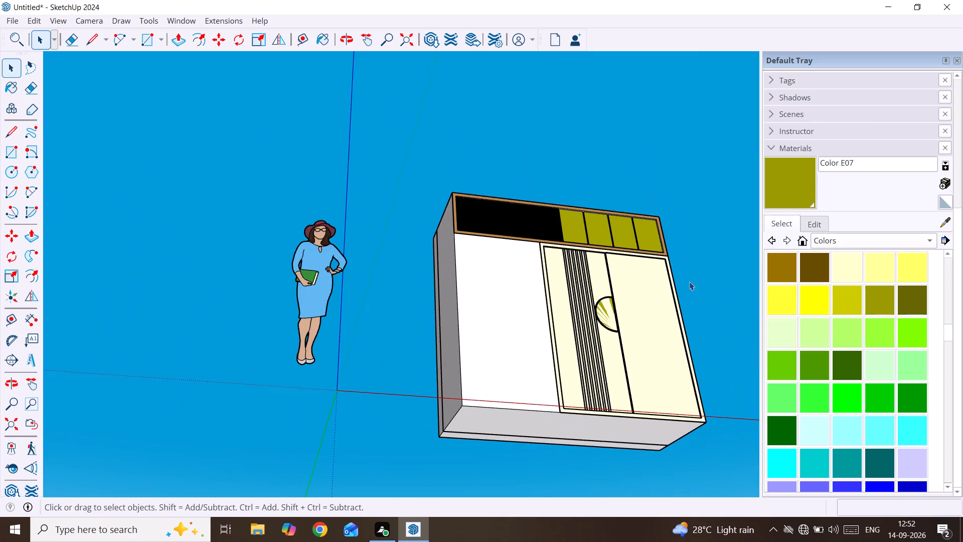
click(714, 268)
key(space)
middle_drag(698, 280, 641, 362)
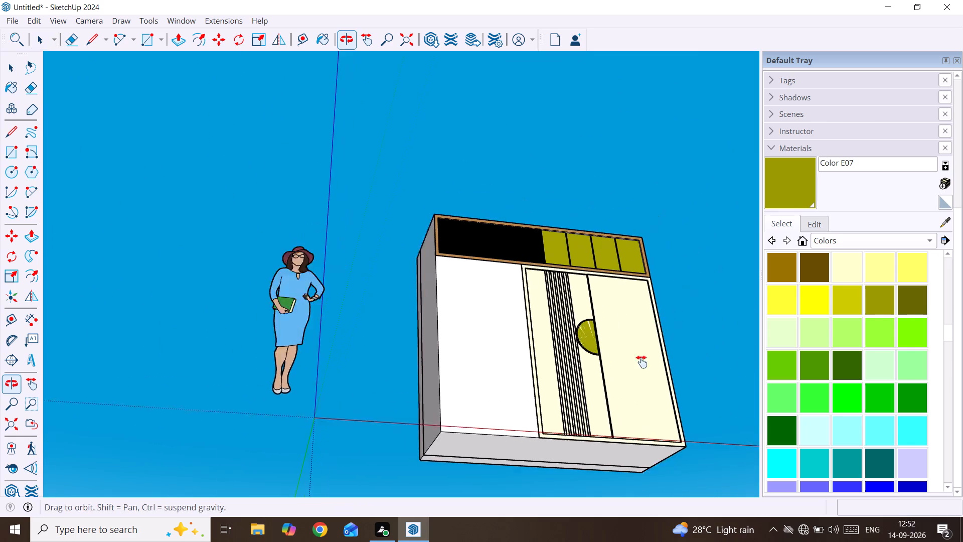
middle_drag(641, 362, 626, 381)
scroll(626, 381, down, 15)
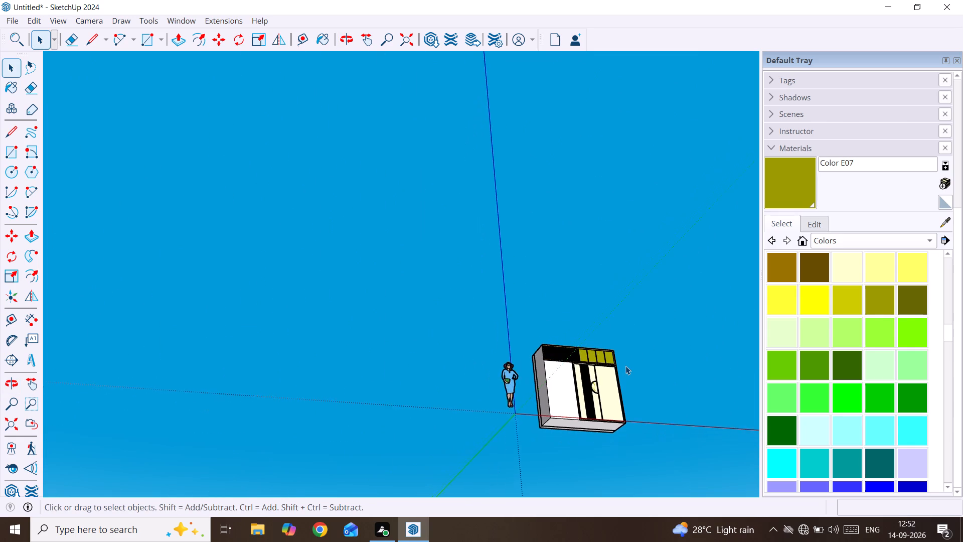
scroll(625, 366, down, 3)
middle_drag(625, 366, 621, 368)
scroll(612, 374, down, 3)
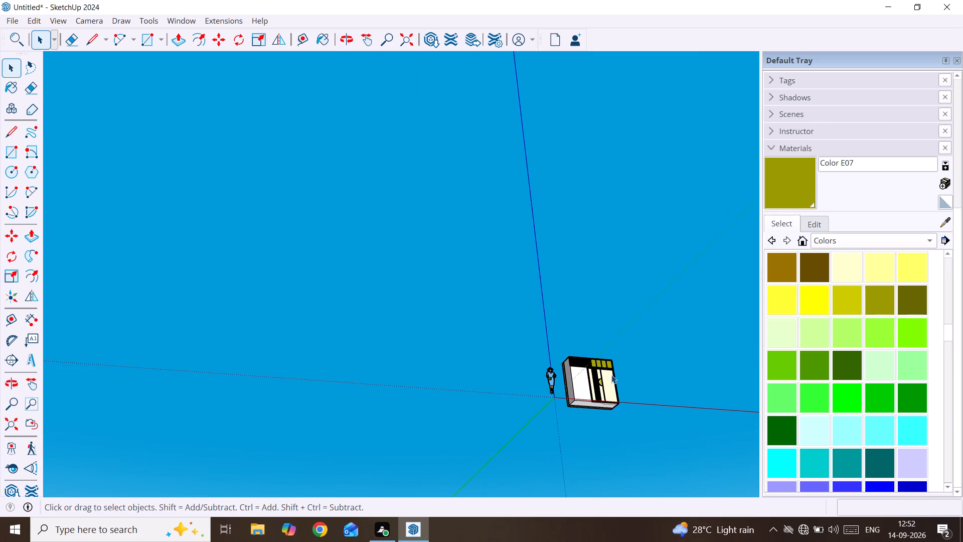
scroll(611, 375, up, 8)
middle_drag(602, 360, 597, 371)
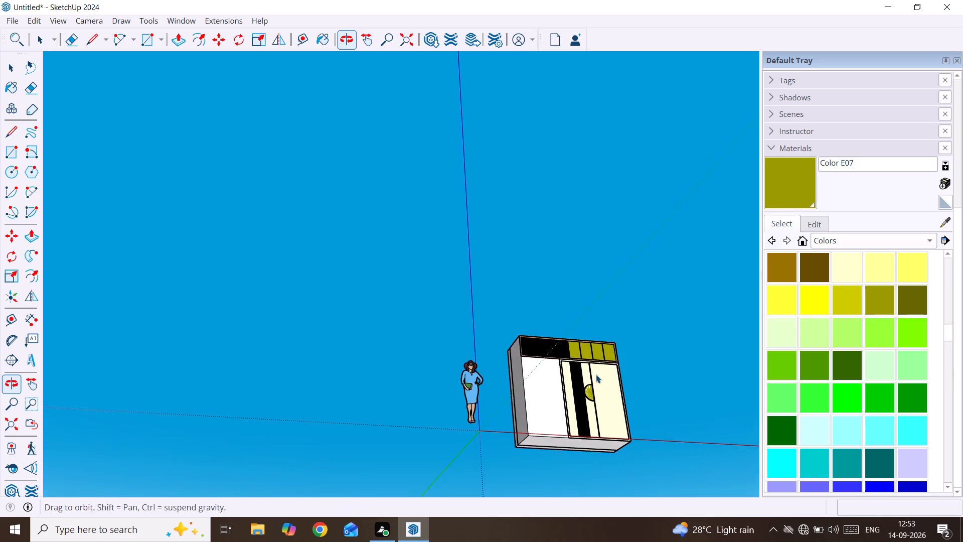
scroll(595, 381, down, 1)
middle_drag(597, 408, 497, 540)
scroll(592, 440, down, 1)
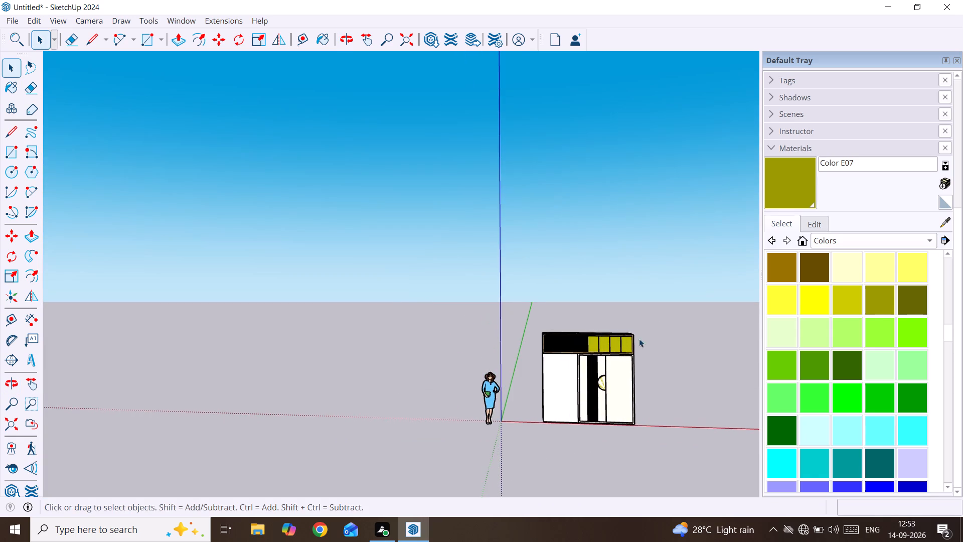
Make the half-round's connected faces and edges, including its raised border, into a group.
scroll(654, 311, up, 3)
scroll(609, 394, up, 11)
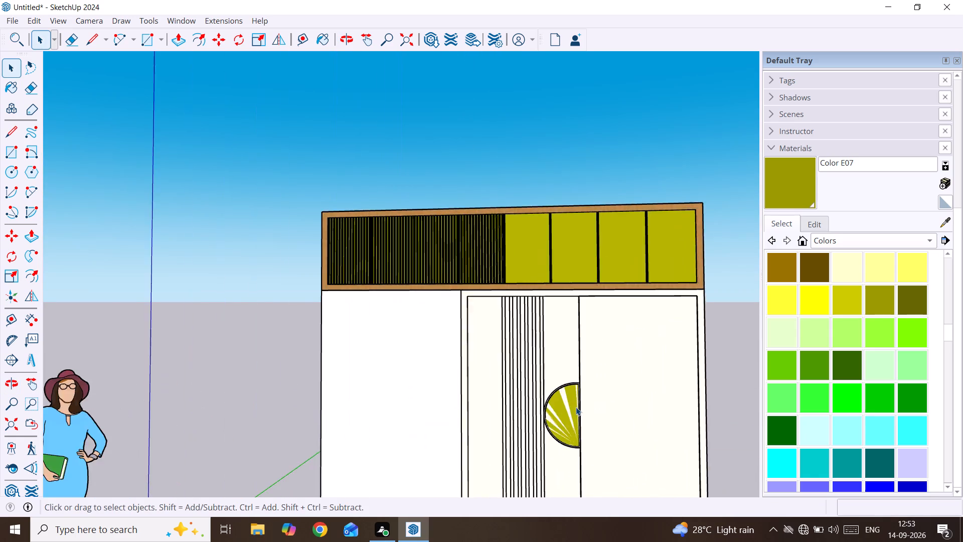
scroll(576, 407, up, 10)
middle_drag(576, 403, 579, 190)
scroll(579, 191, down, 5)
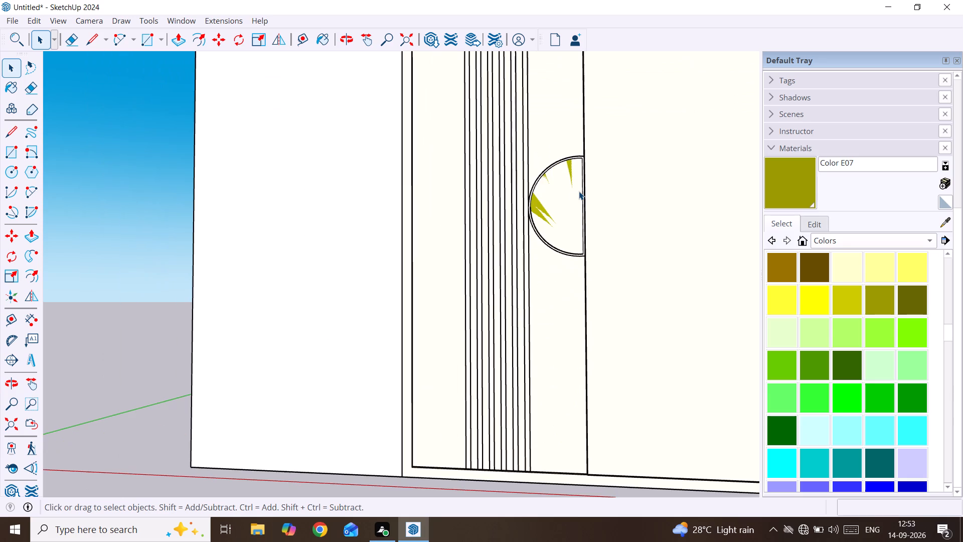
click(563, 207)
scroll(563, 207, up, 4)
triple_click(563, 207)
double_click(563, 207)
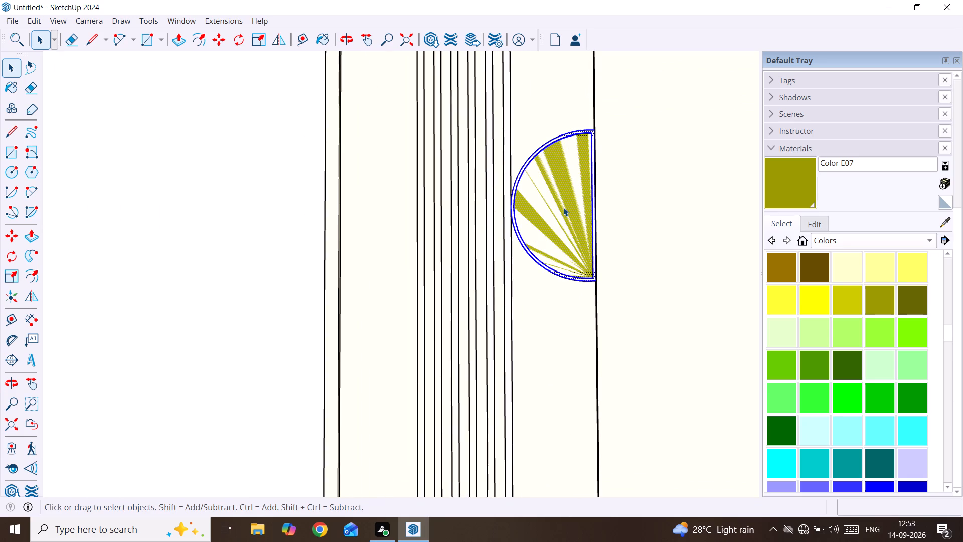
right_click(563, 207)
click(643, 322)
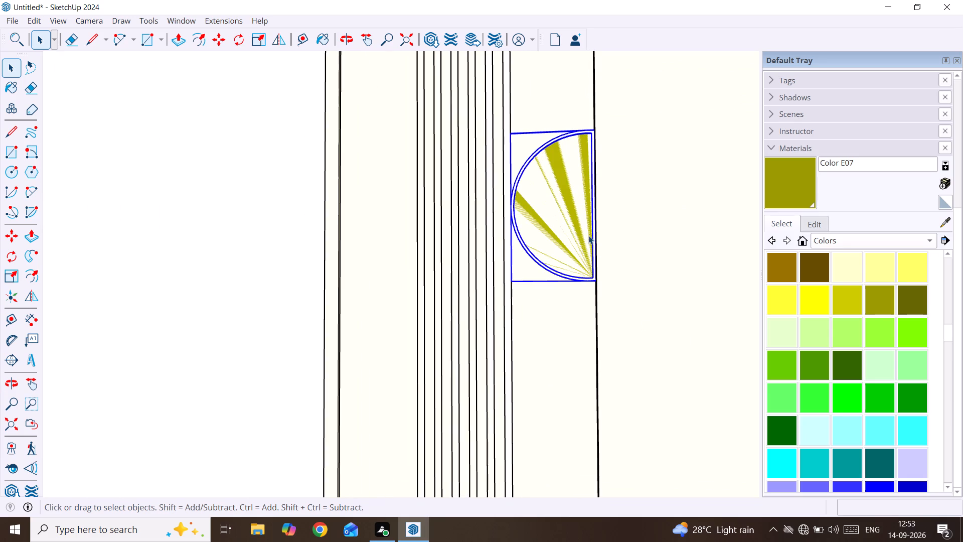
Open the half-round's group for editing.
click(572, 230)
double_click(572, 230)
scroll(572, 230, up, 5)
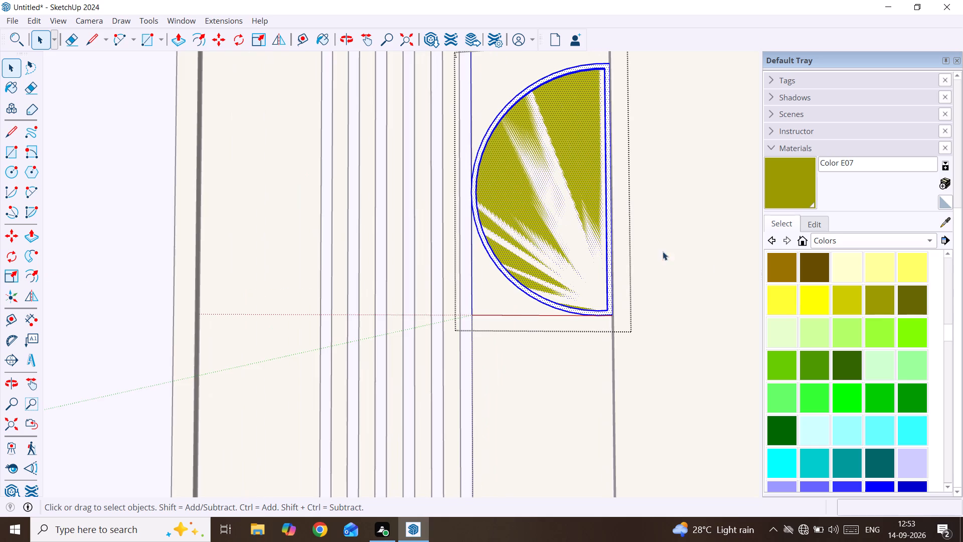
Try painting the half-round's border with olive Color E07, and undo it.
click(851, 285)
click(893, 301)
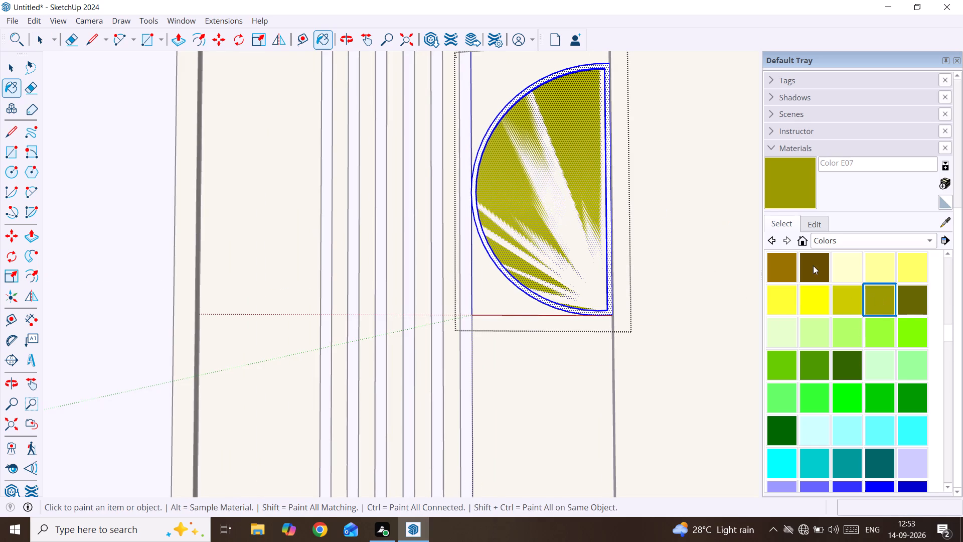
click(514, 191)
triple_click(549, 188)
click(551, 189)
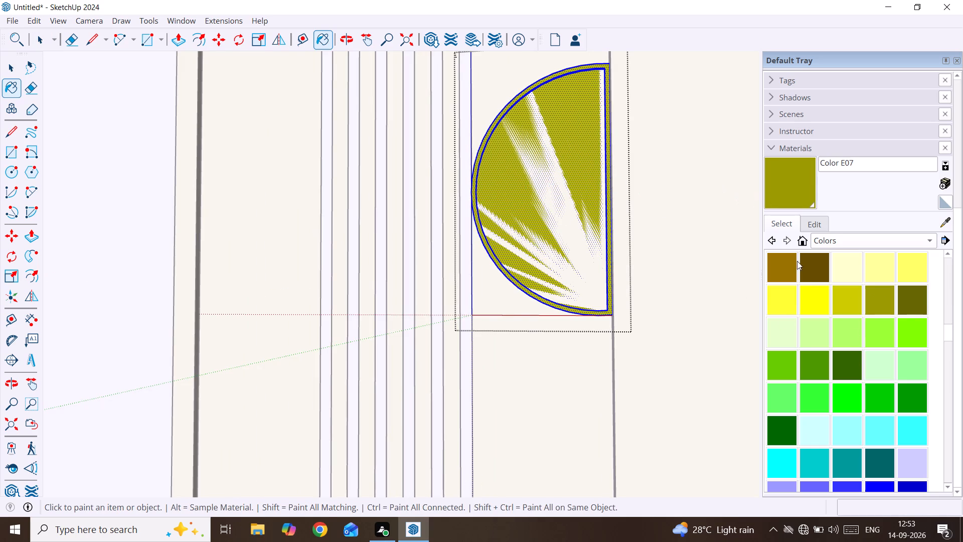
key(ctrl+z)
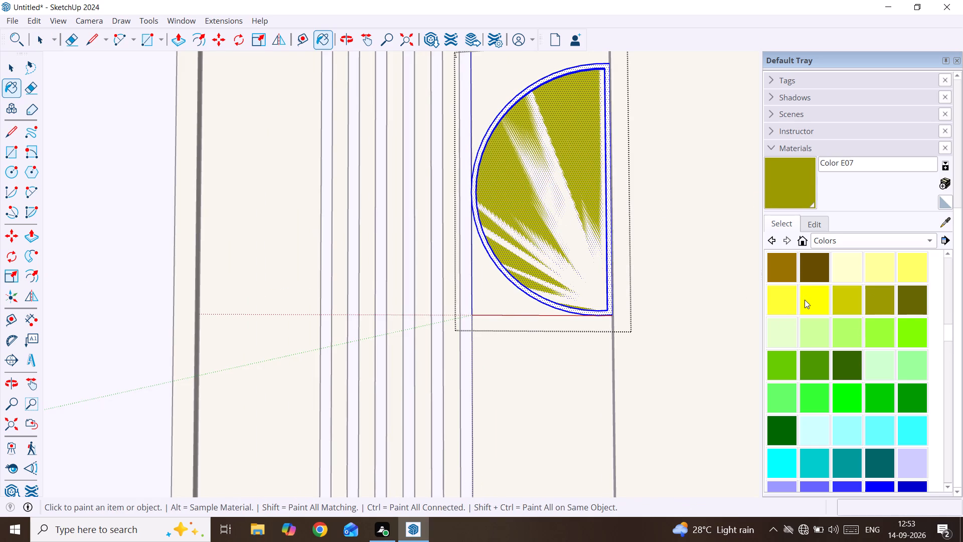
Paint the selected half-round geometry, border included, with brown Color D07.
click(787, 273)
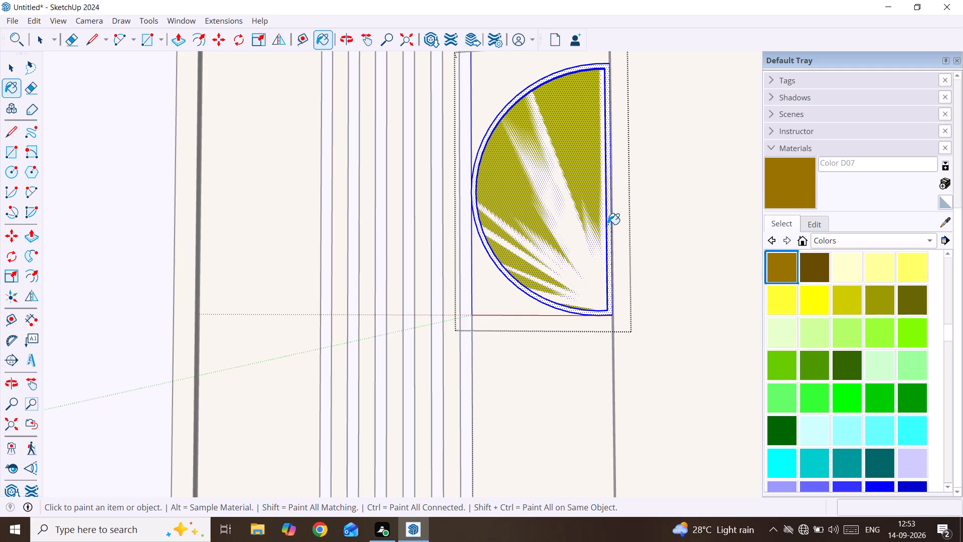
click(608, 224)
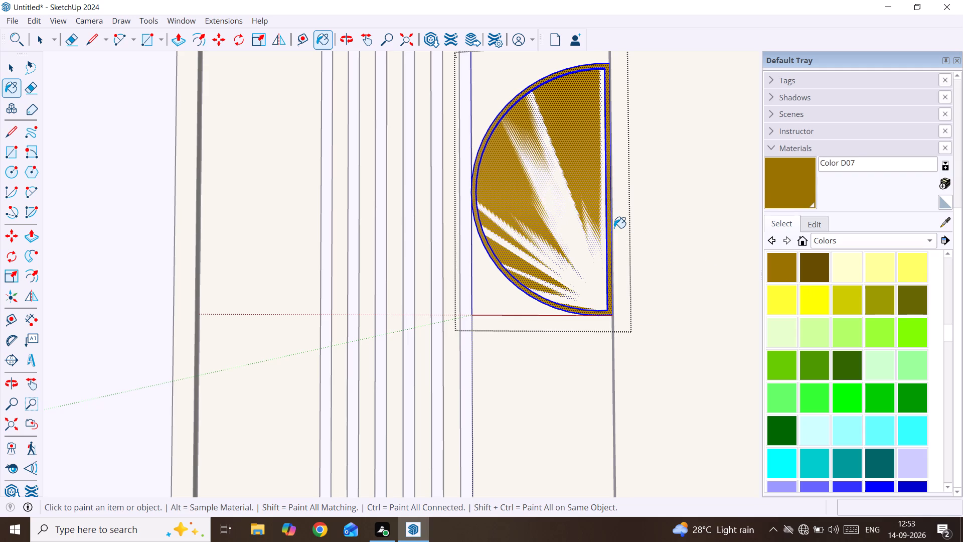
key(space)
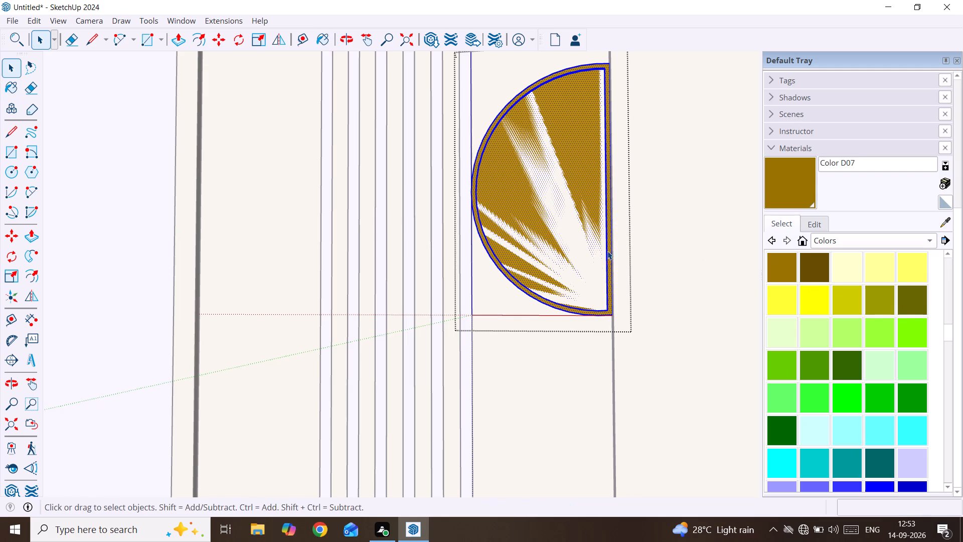
Paint the selected half-round geometry, border included, with yellow Color E06 and close its group.
click(842, 299)
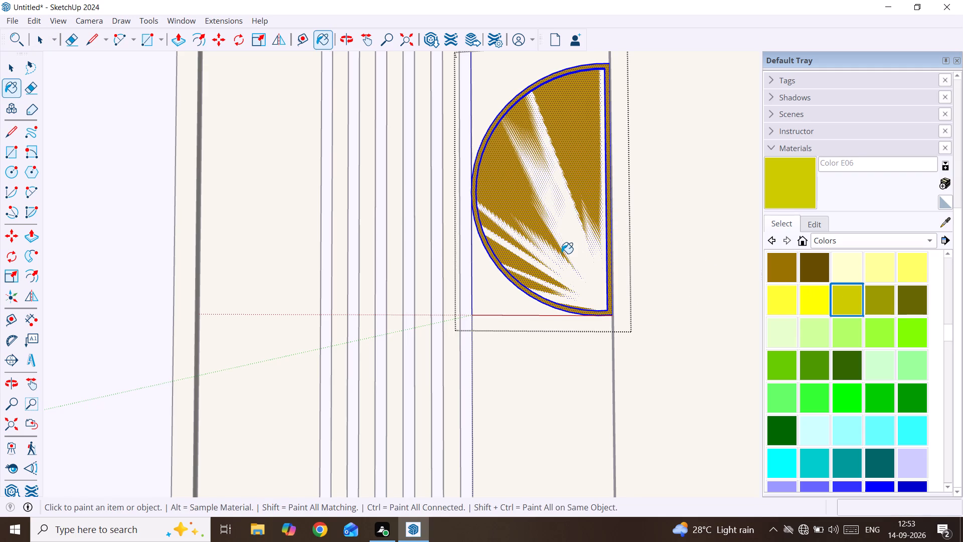
click(561, 253)
key(space)
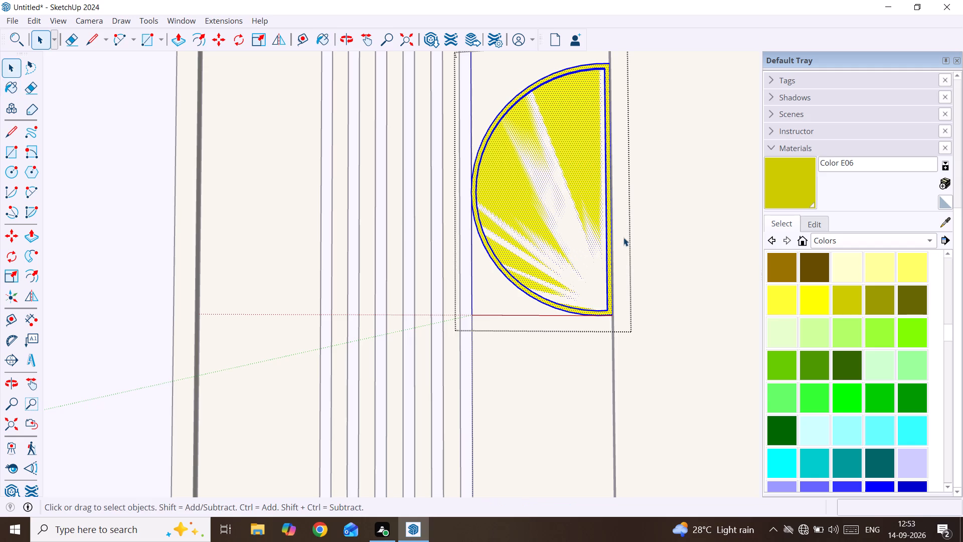
scroll(623, 237, down, 7)
click(675, 218)
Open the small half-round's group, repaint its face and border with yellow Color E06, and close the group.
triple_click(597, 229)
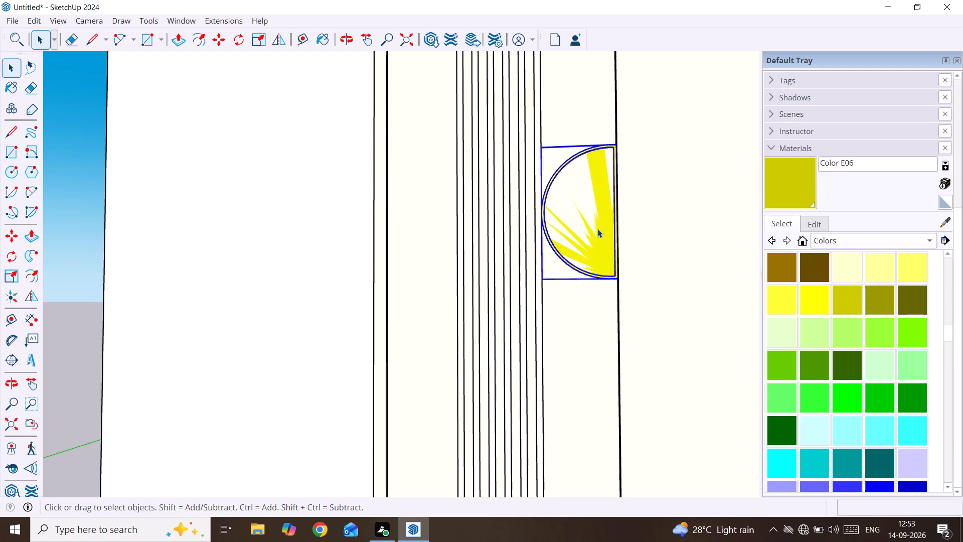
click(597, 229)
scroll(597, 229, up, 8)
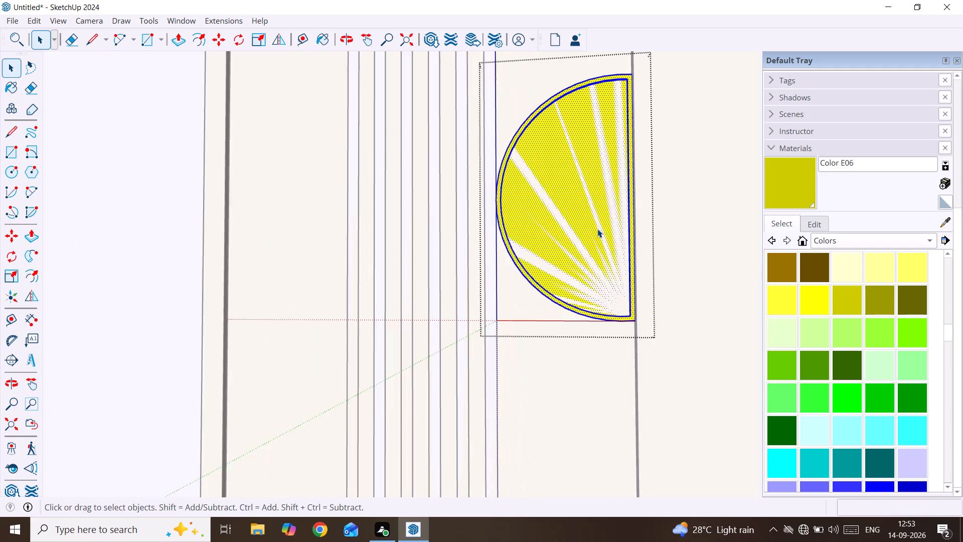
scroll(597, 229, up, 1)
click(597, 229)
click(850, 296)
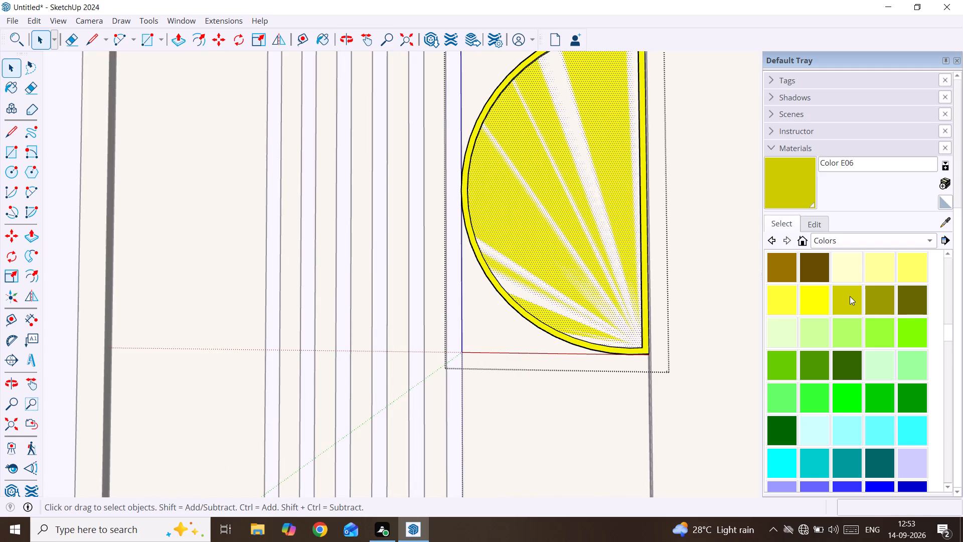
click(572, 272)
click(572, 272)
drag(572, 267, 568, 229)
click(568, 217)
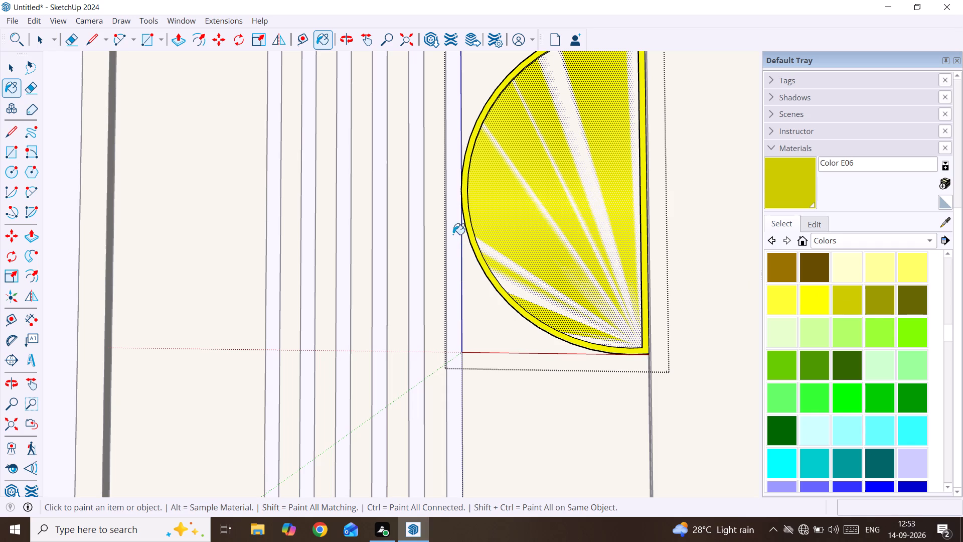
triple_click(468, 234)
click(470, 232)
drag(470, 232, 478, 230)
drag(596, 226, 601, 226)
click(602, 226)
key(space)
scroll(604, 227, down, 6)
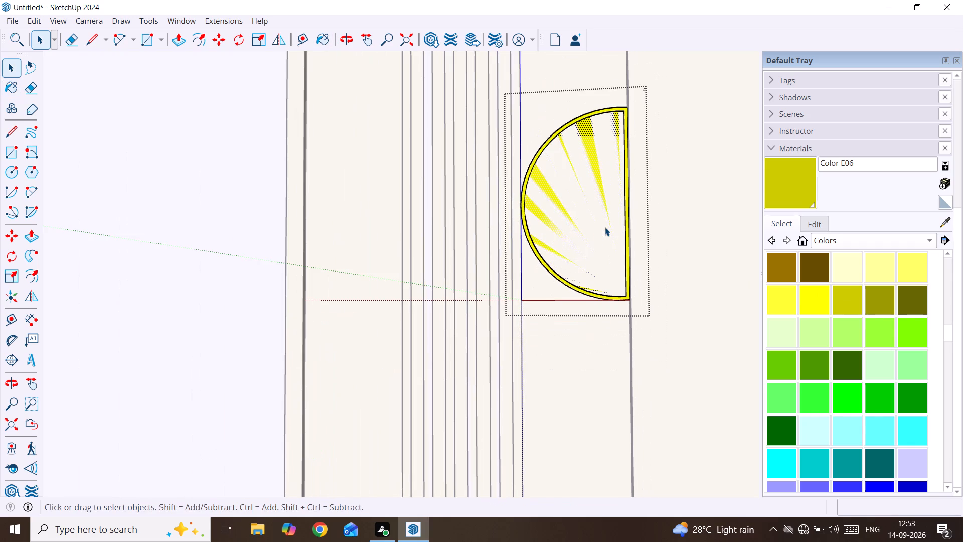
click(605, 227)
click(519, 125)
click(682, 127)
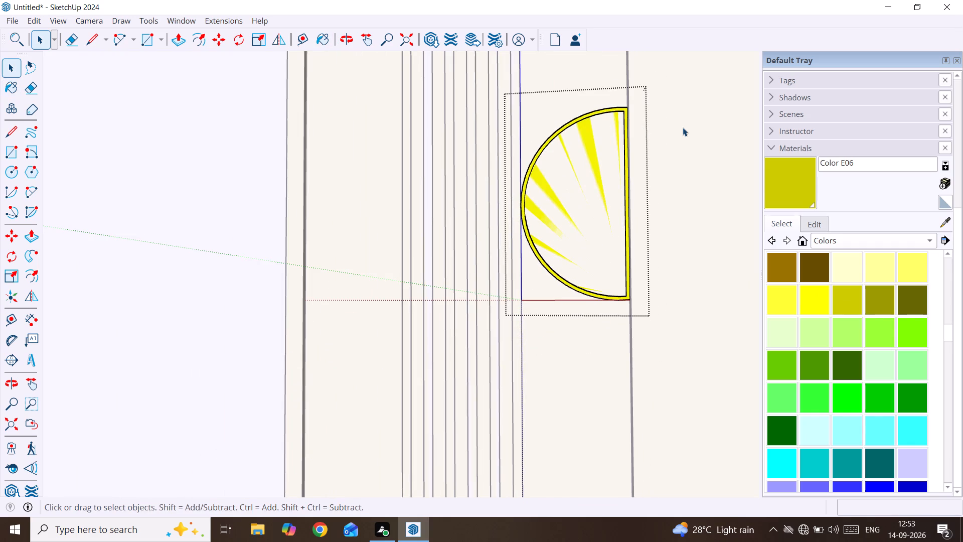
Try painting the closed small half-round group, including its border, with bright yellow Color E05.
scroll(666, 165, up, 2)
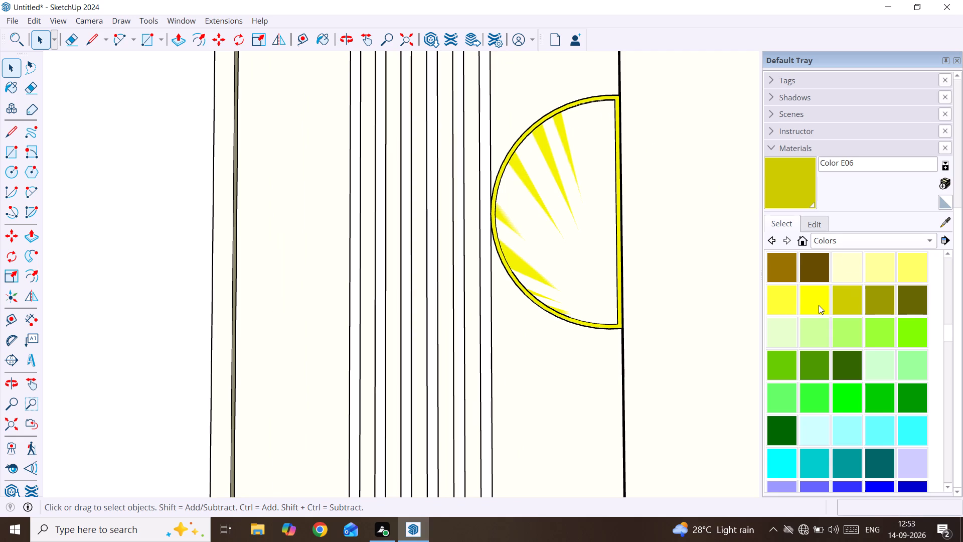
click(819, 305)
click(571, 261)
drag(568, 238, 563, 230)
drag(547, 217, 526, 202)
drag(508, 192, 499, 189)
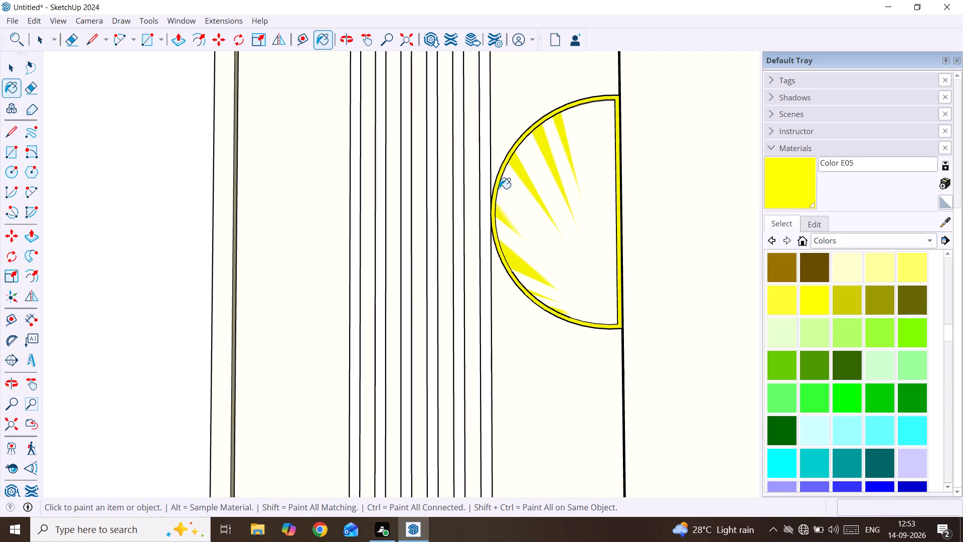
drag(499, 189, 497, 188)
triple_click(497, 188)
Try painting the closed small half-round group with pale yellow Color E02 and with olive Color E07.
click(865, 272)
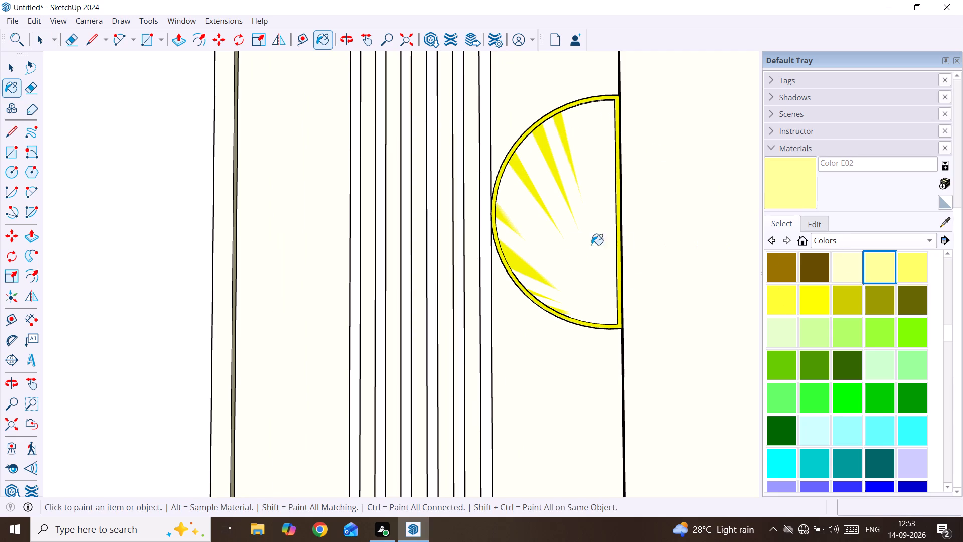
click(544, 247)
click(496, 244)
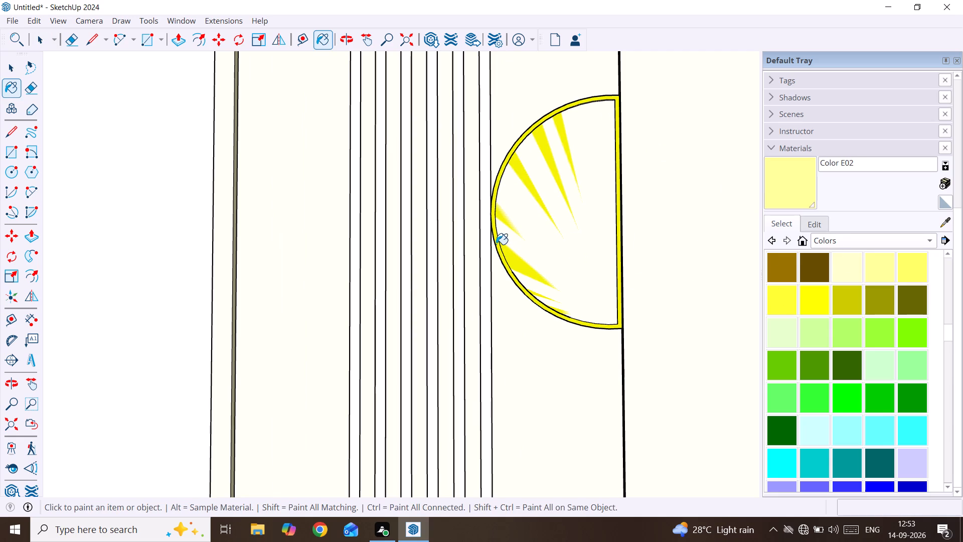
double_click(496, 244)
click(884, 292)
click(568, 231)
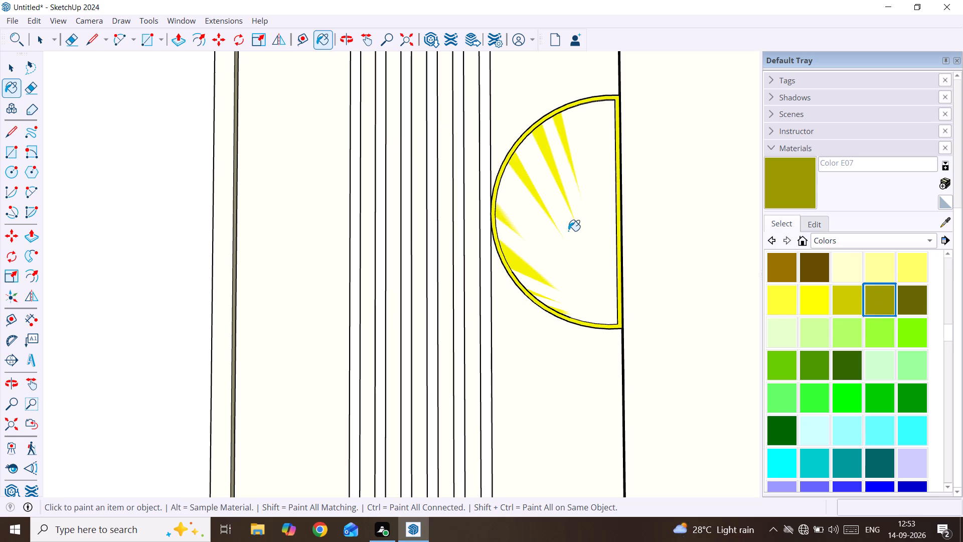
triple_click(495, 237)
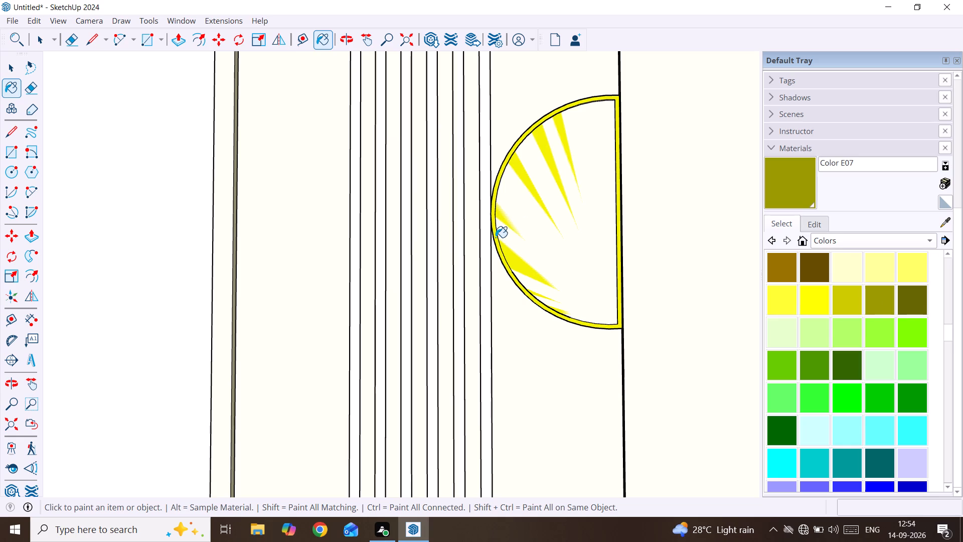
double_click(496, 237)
Examine the whole wall panel from the front, including the half-round's colours against the cream panel.
scroll(512, 226, down, 19)
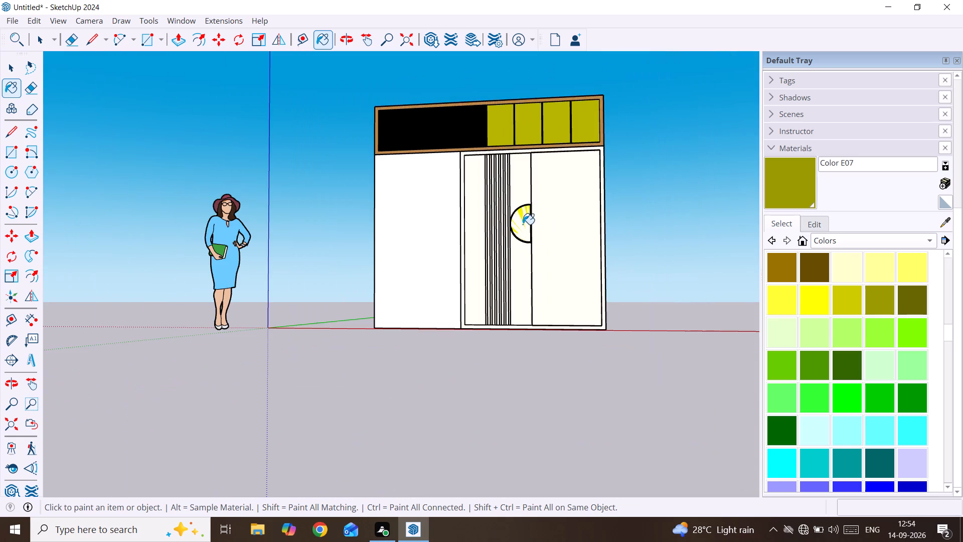
scroll(661, 230, up, 2)
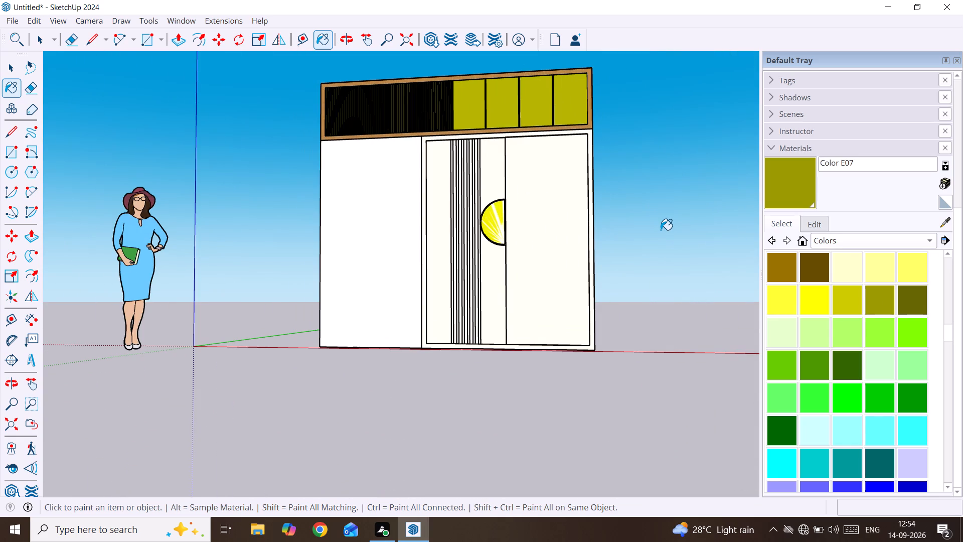
key(space)
click(661, 230)
scroll(407, 378, down, 5)
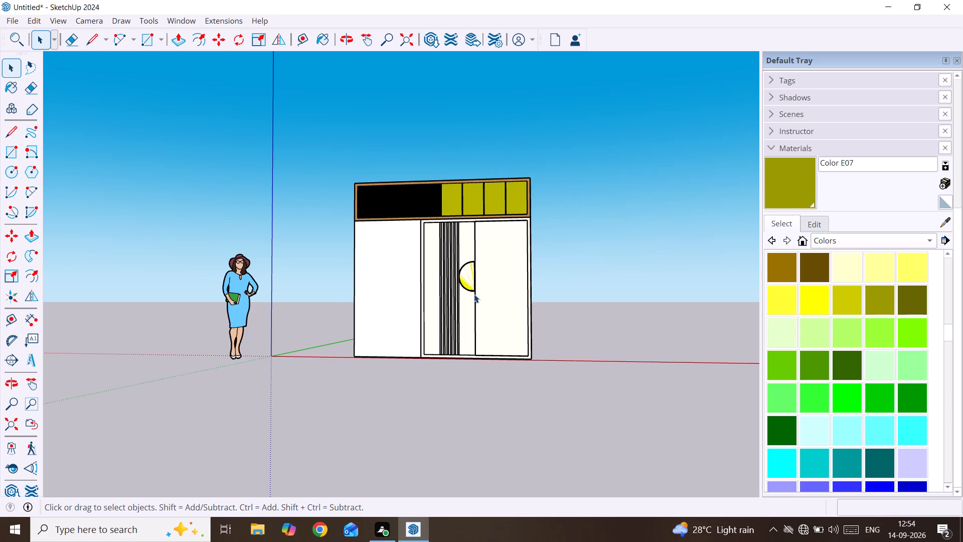
scroll(474, 289, up, 4)
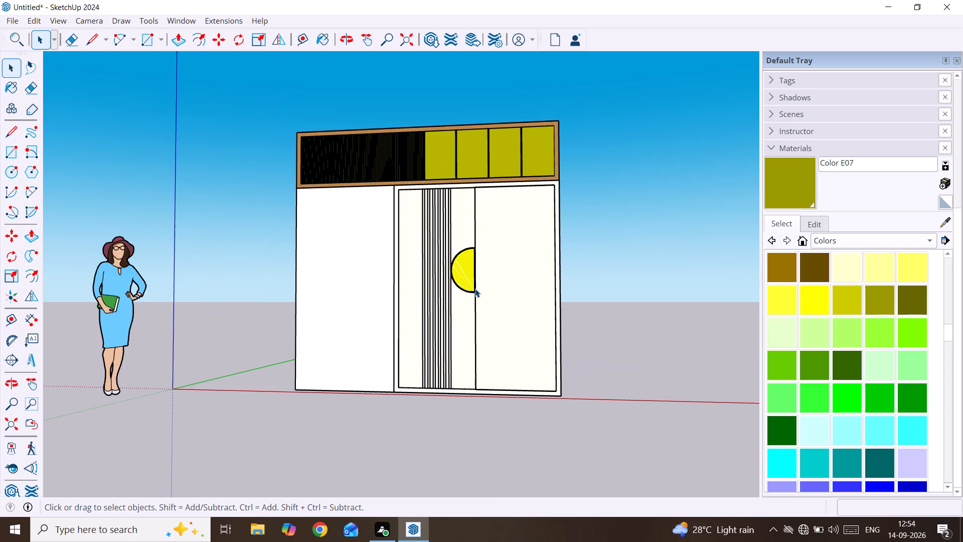
middle_drag(460, 295, 495, 314)
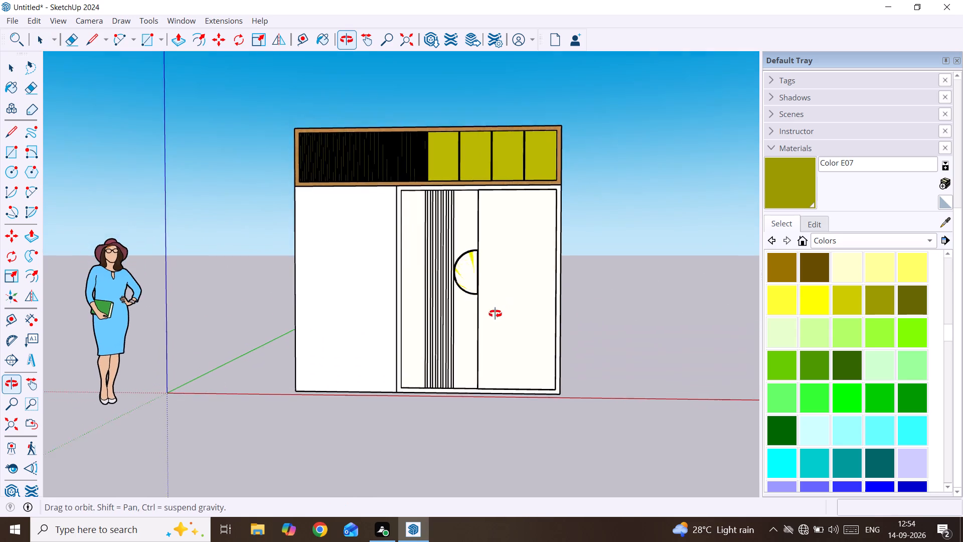
middle_drag(495, 314, 490, 320)
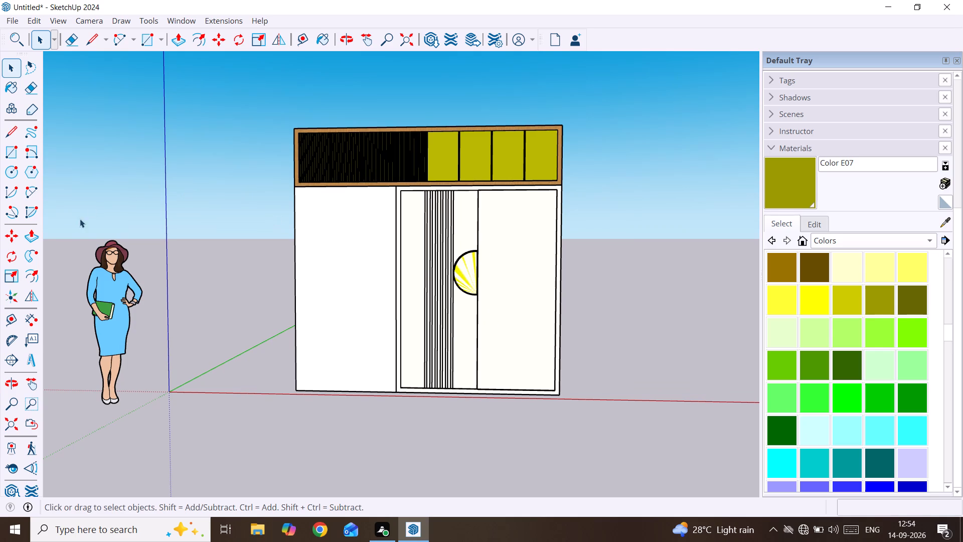
Draw a larger half-round on the lower panel's plain section, with its straight side about 4' 7" along the vertical divider and a bulge of about 1' 8".
click(31, 193)
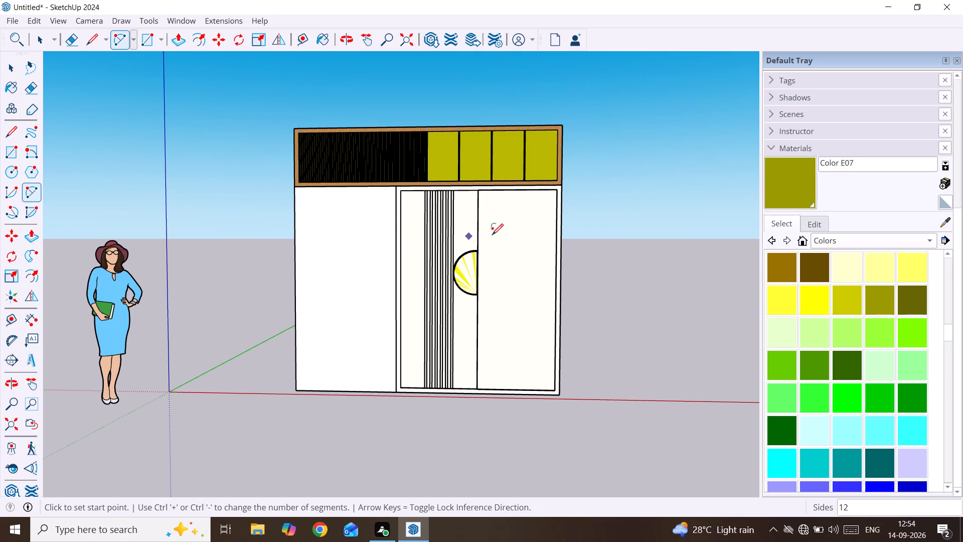
click(478, 226)
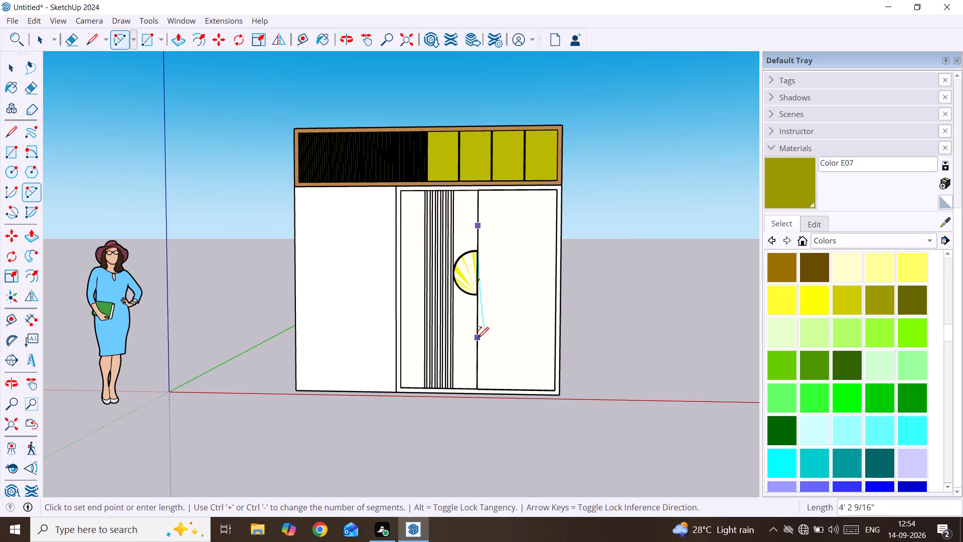
click(479, 347)
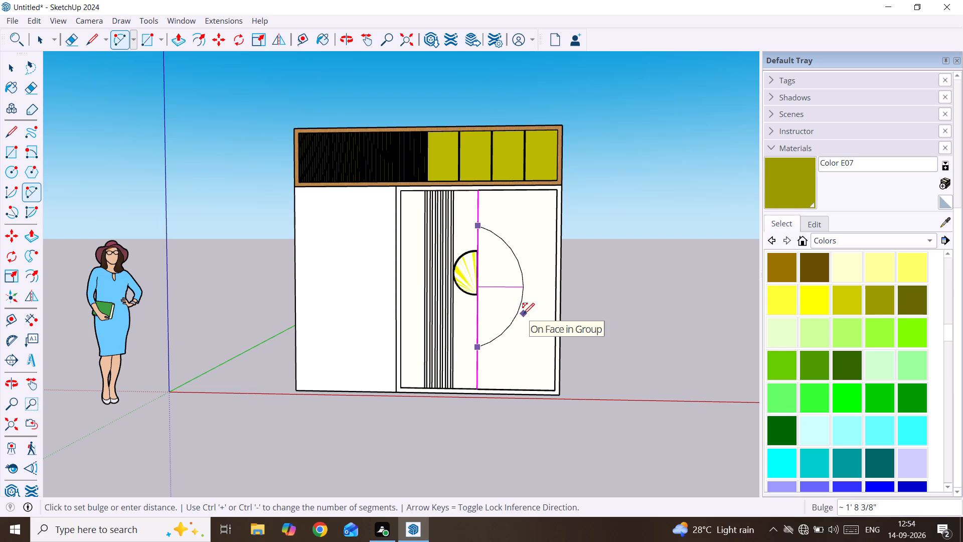
click(524, 315)
key(space)
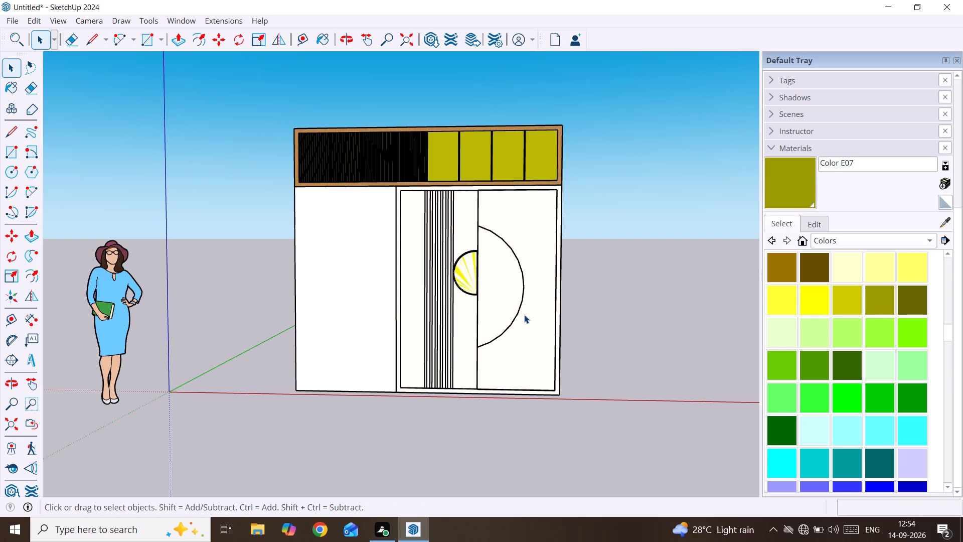
key(l)
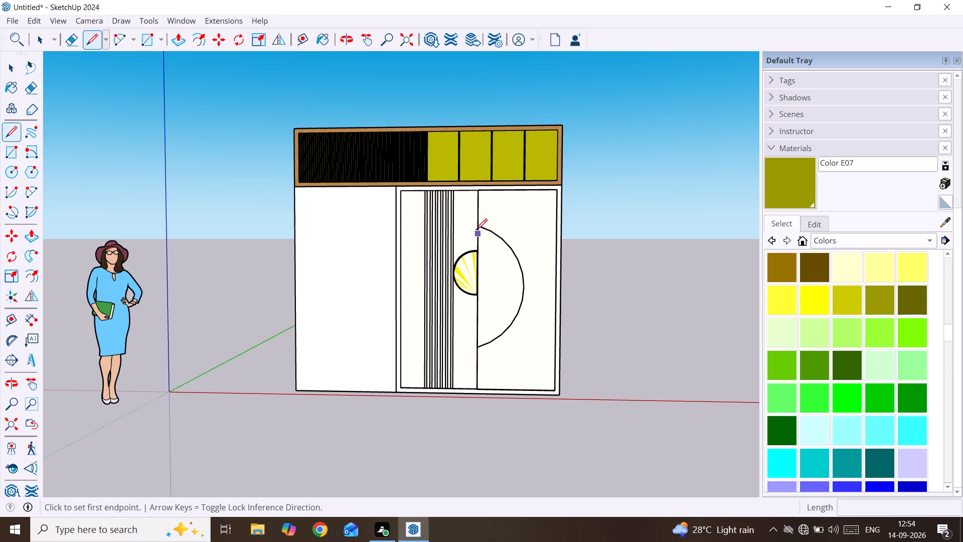
click(478, 226)
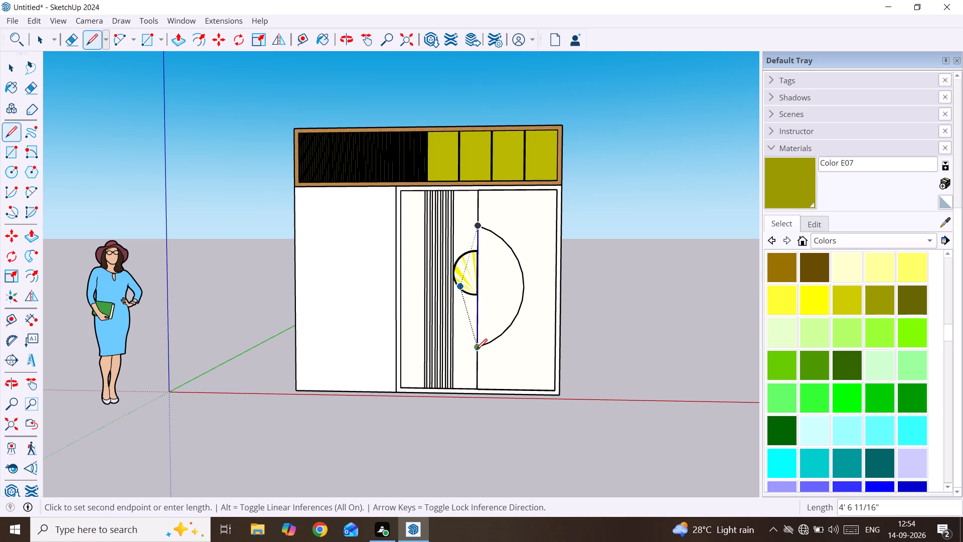
click(476, 350)
key(space)
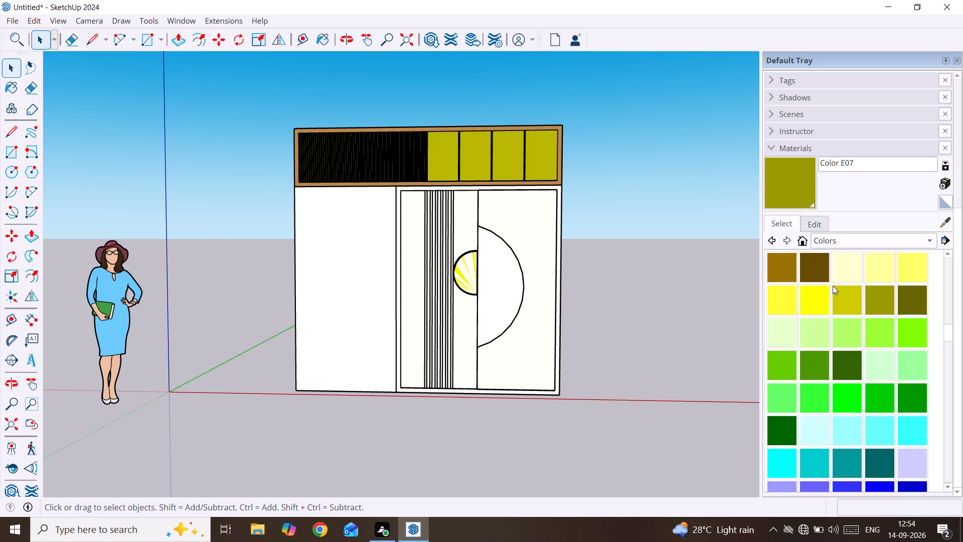
Paint the large half-round face with the Wood Floor Parquet material from the Wood collection.
click(898, 242)
click(829, 365)
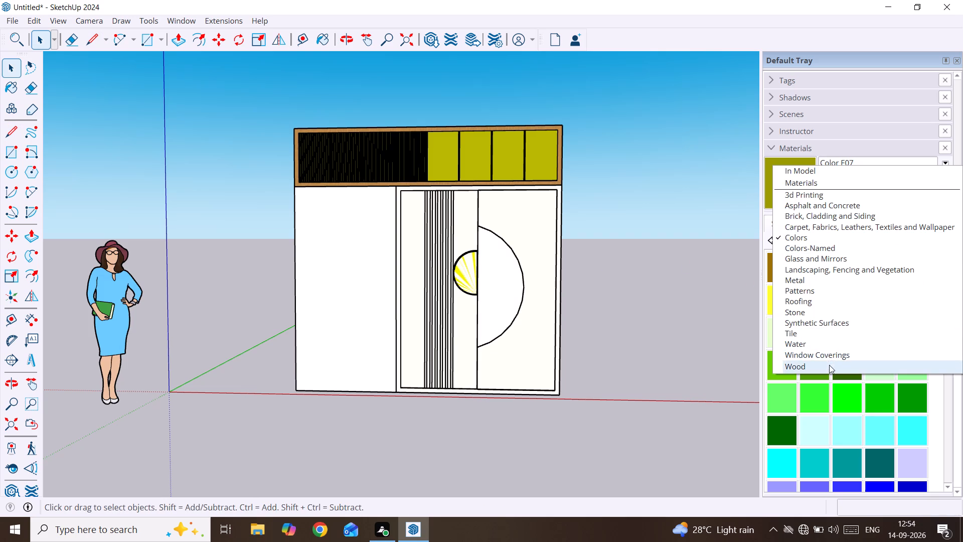
click(817, 308)
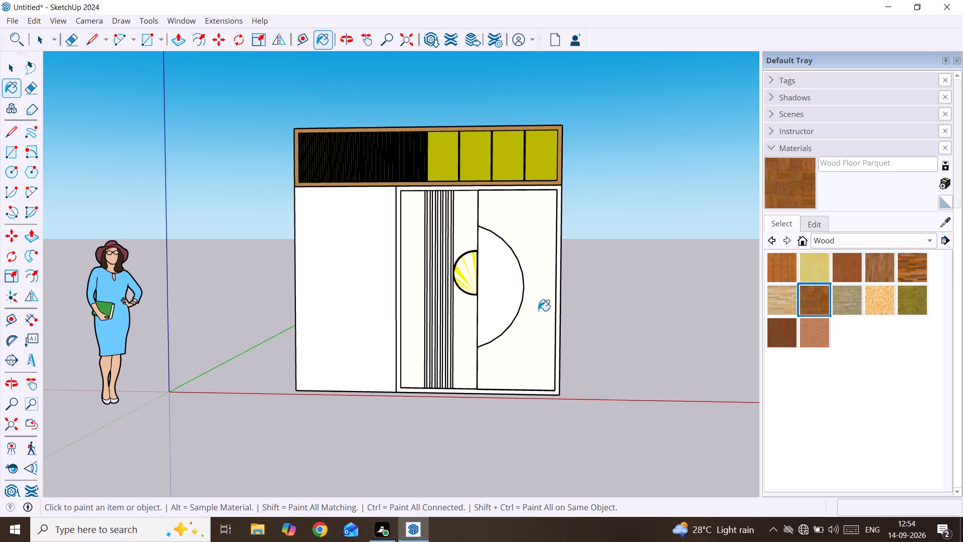
click(503, 310)
key(space)
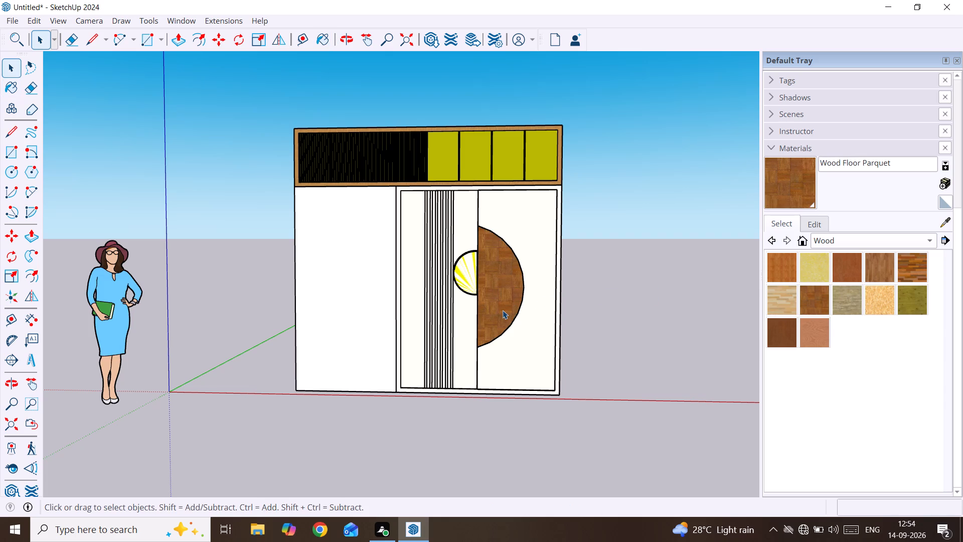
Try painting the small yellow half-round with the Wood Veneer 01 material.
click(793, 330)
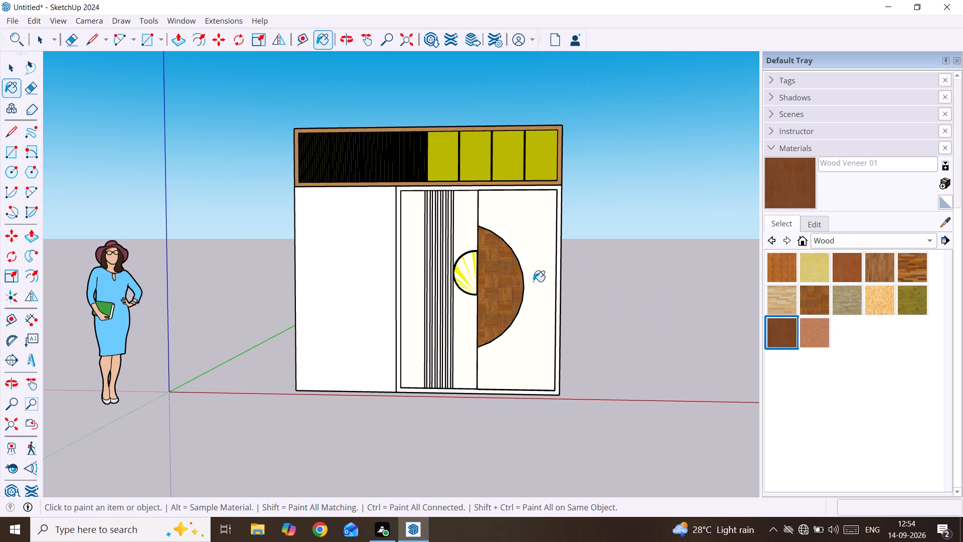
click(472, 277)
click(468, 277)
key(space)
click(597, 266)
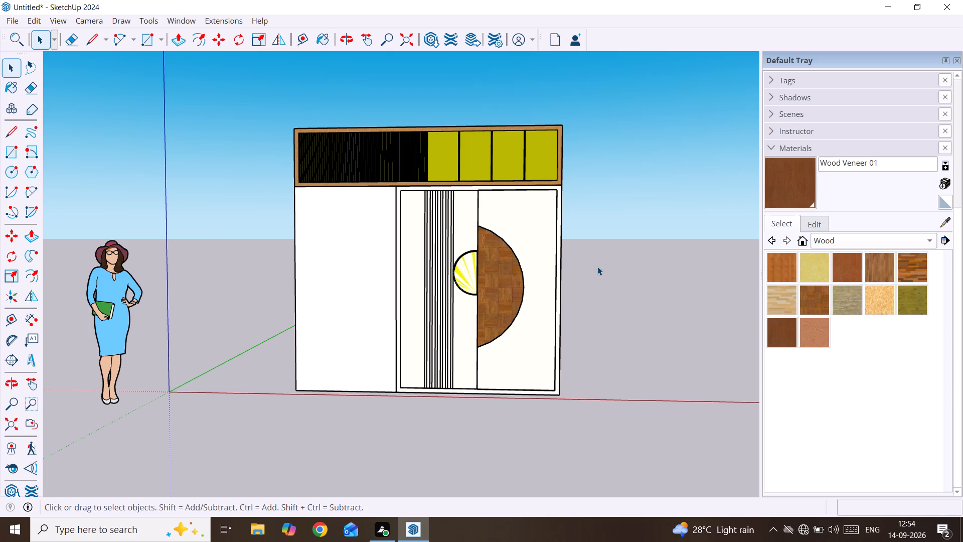
Open the small yellow half-round's group, delete all of its geometry including the border, and leave the group.
click(472, 274)
click(472, 274)
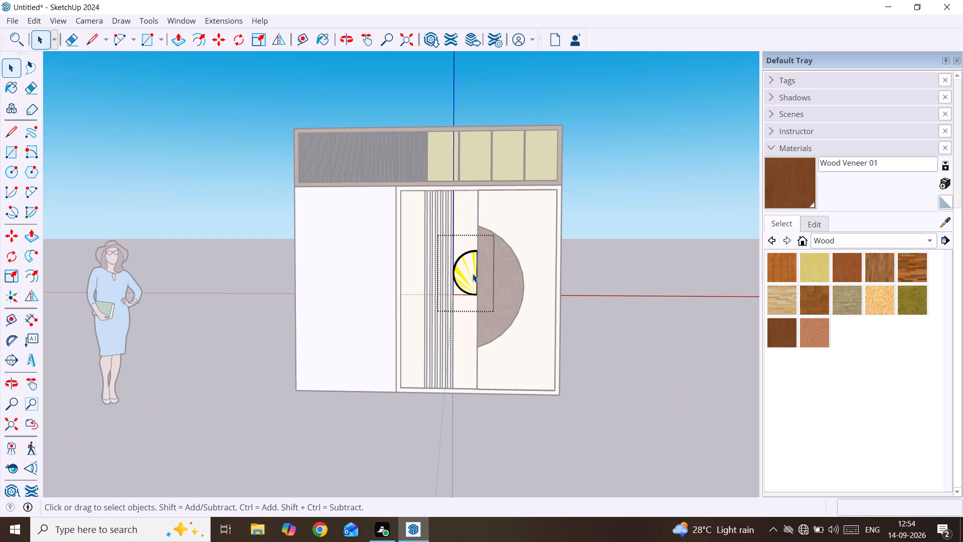
key(Delete)
click(471, 273)
drag(480, 243, 450, 291)
drag(450, 291, 435, 311)
key(Delete)
click(695, 252)
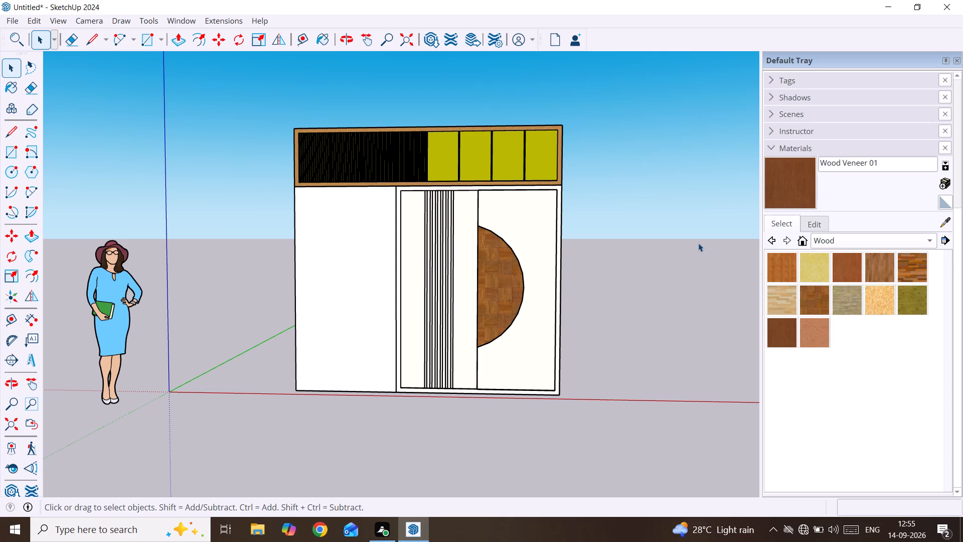
click(697, 241)
Examine the wall panel at an angle, checking its vertical strips and the parquet half-round.
scroll(447, 309, up, 6)
middle_drag(447, 302, 744, 239)
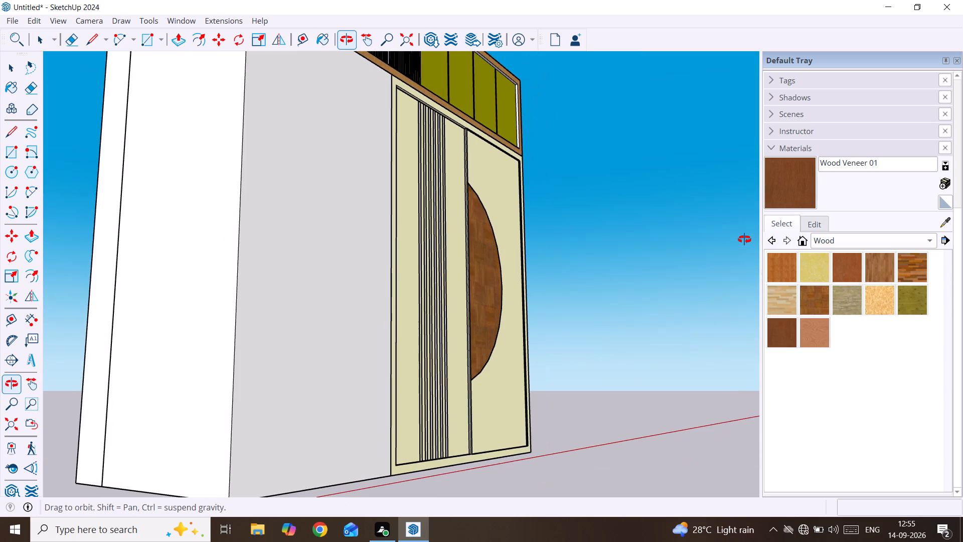
middle_drag(744, 239, 606, 275)
middle_drag(369, 331, 370, 327)
scroll(370, 326, down, 5)
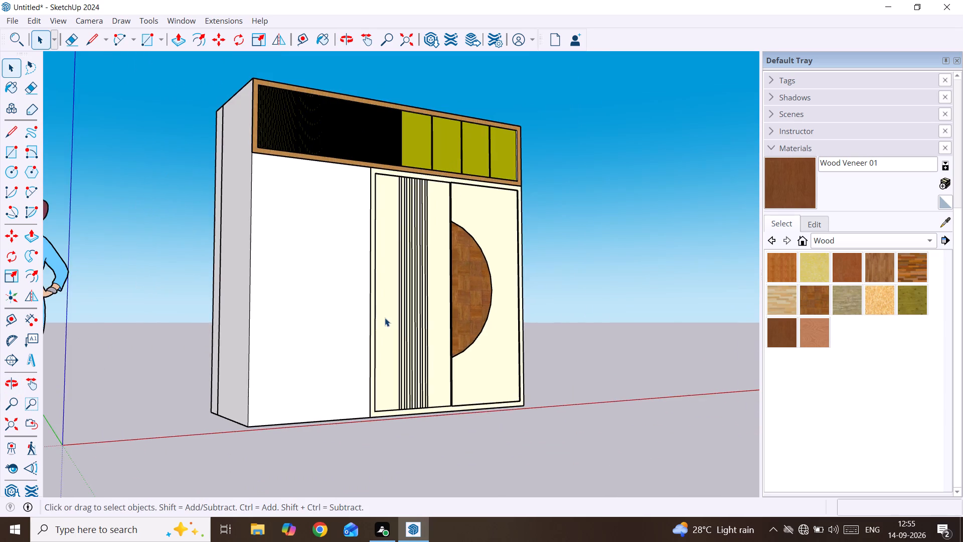
scroll(387, 317, down, 3)
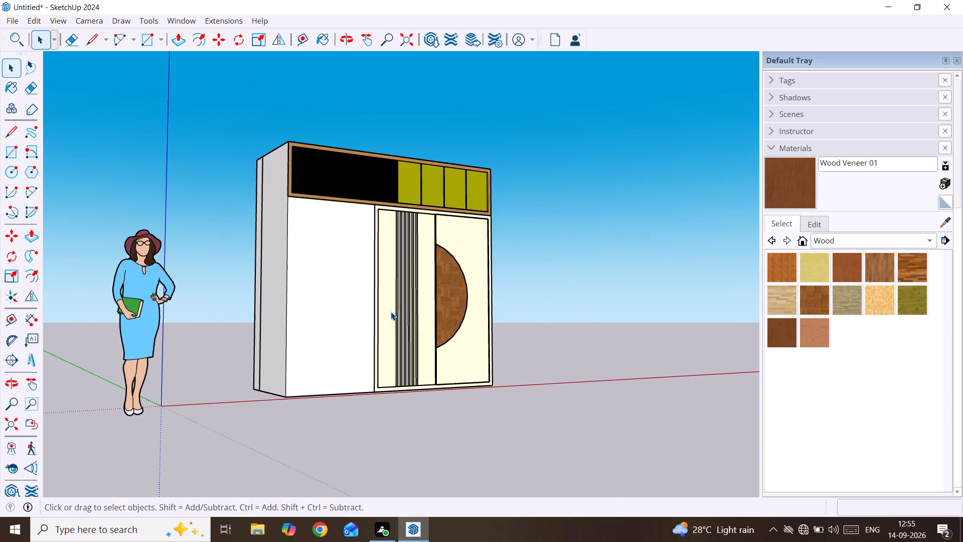
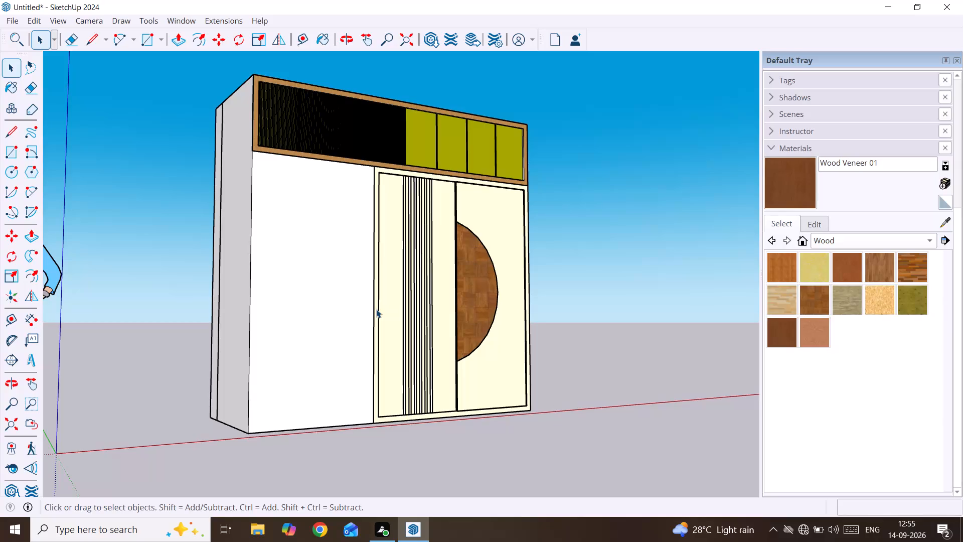
Open the wardrobe group and push the blank front face beside the panelled doors inward about 2' 4 3/4".
shift+middle_drag(334, 300, 666, 256)
middle_drag(655, 259, 523, 285)
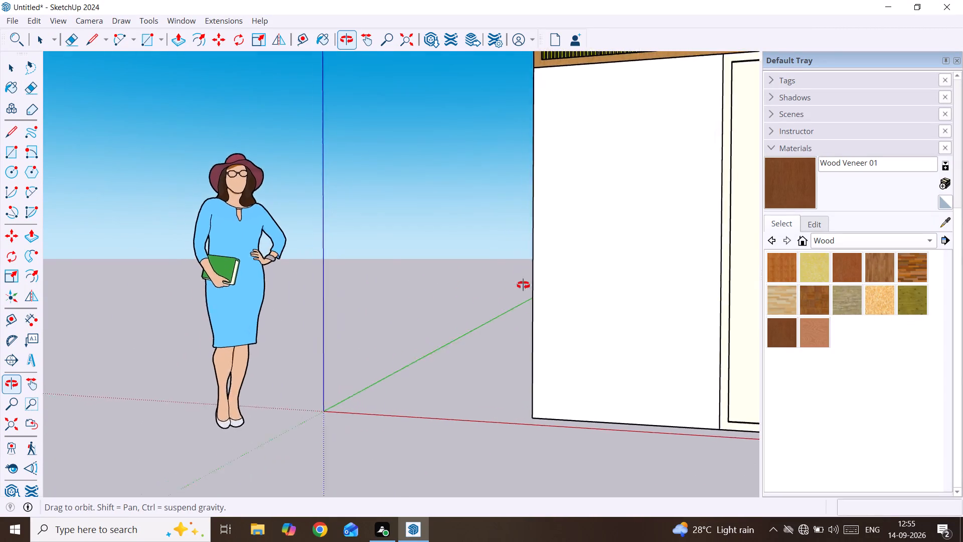
middle_drag(523, 285, 538, 285)
scroll(538, 285, down, 4)
middle_drag(538, 285, 473, 282)
middle_drag(478, 283, 398, 288)
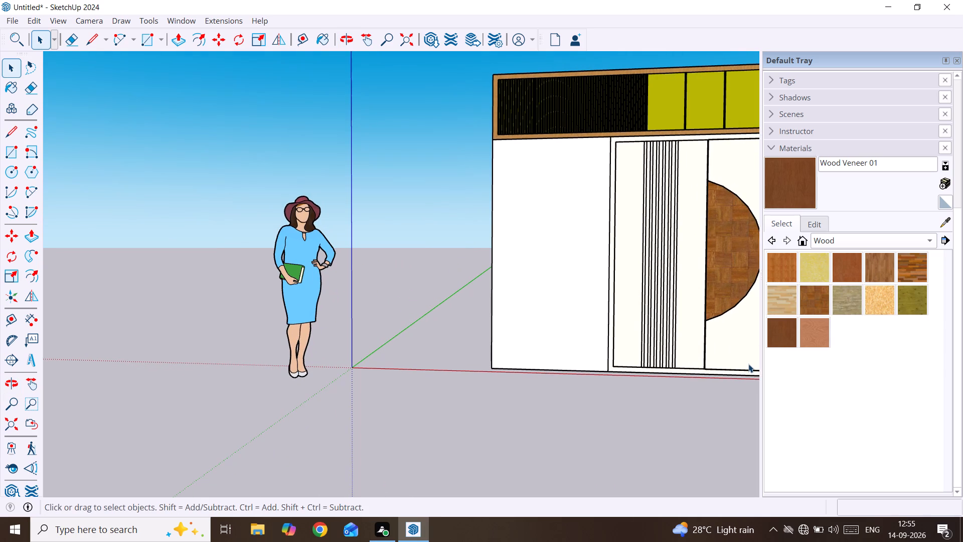
scroll(520, 292, up, 2)
middle_drag(514, 290, 588, 329)
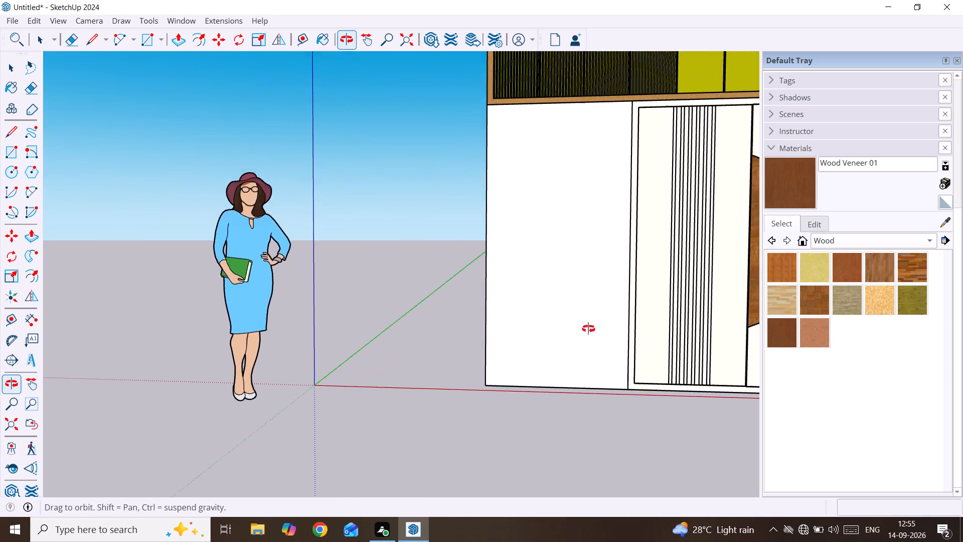
middle_drag(588, 329, 718, 368)
double_click(510, 250)
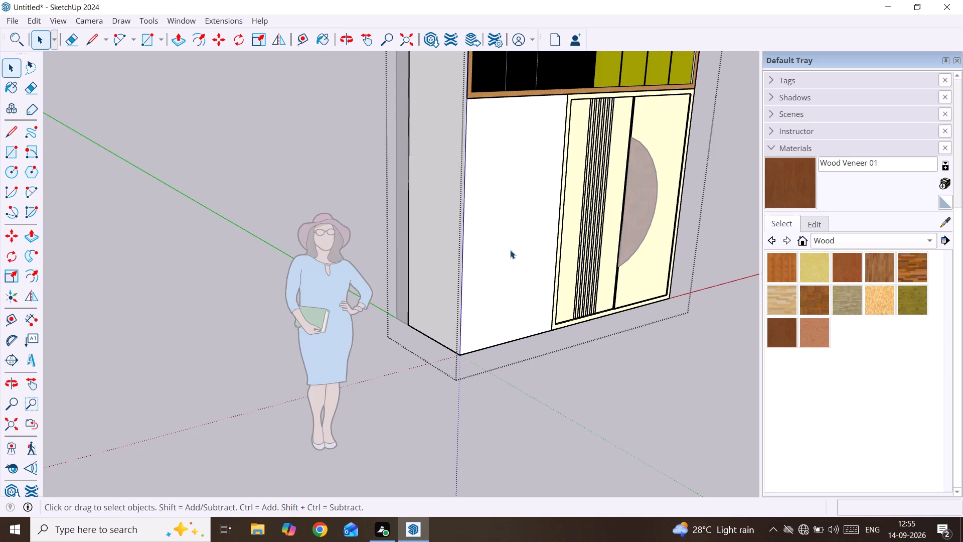
key(p)
click(510, 250)
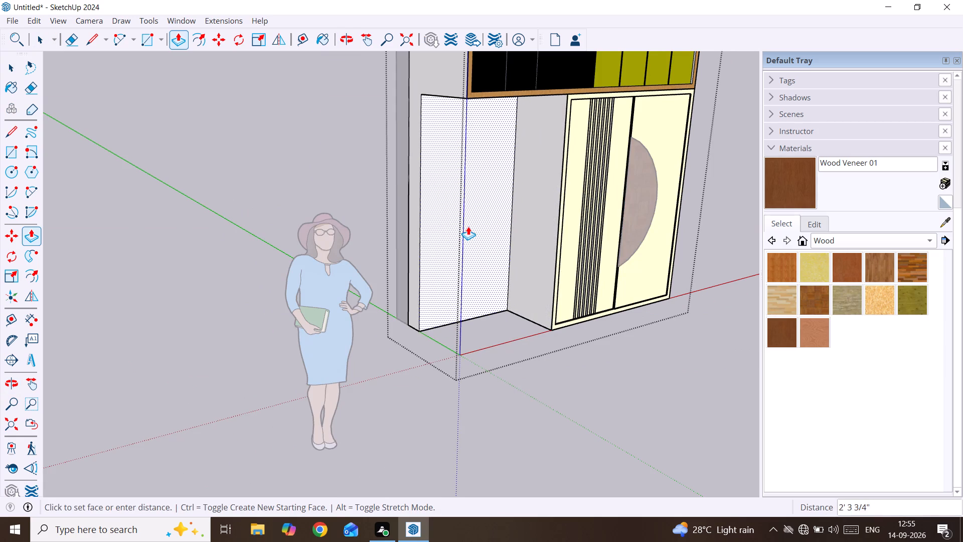
click(467, 225)
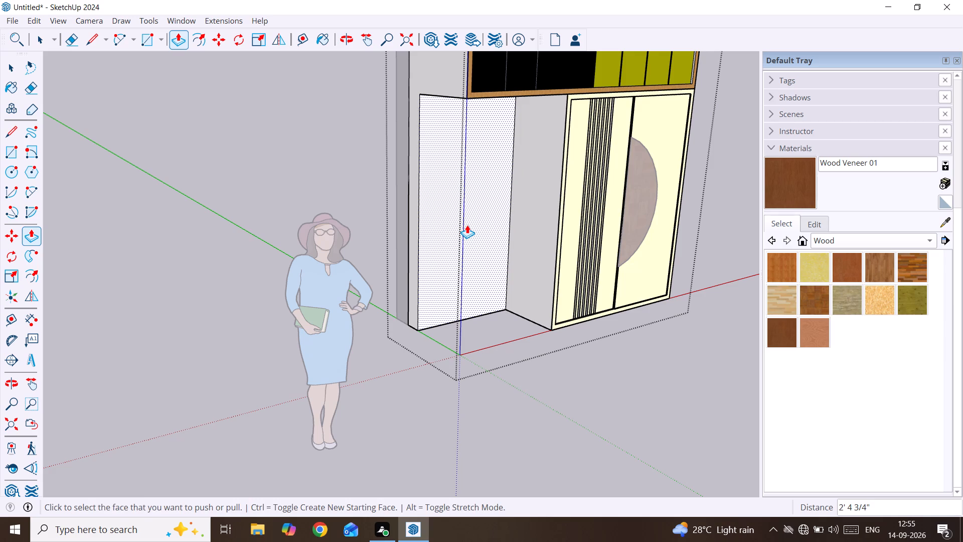
key(space)
Draw a rectangle about 3' 10 1/2" by 7' 9 3/4" covering the recess's back face from corner to corner.
middle_drag(565, 373, 508, 348)
key(r)
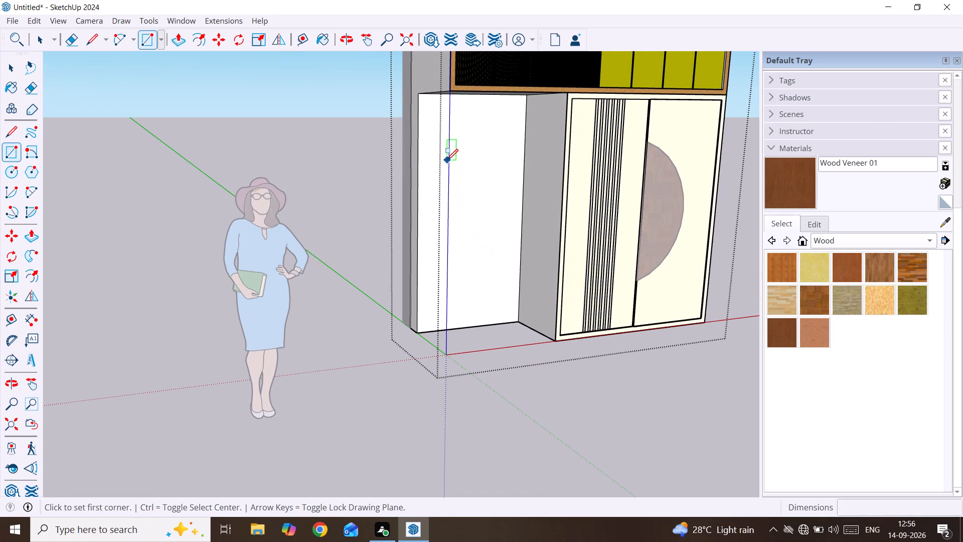
key(Left)
click(417, 95)
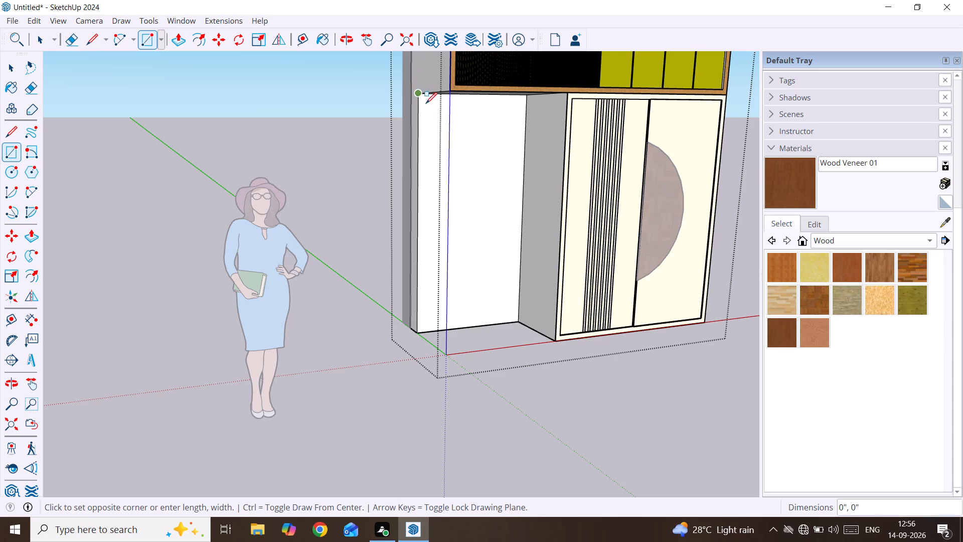
click(520, 321)
key(space)
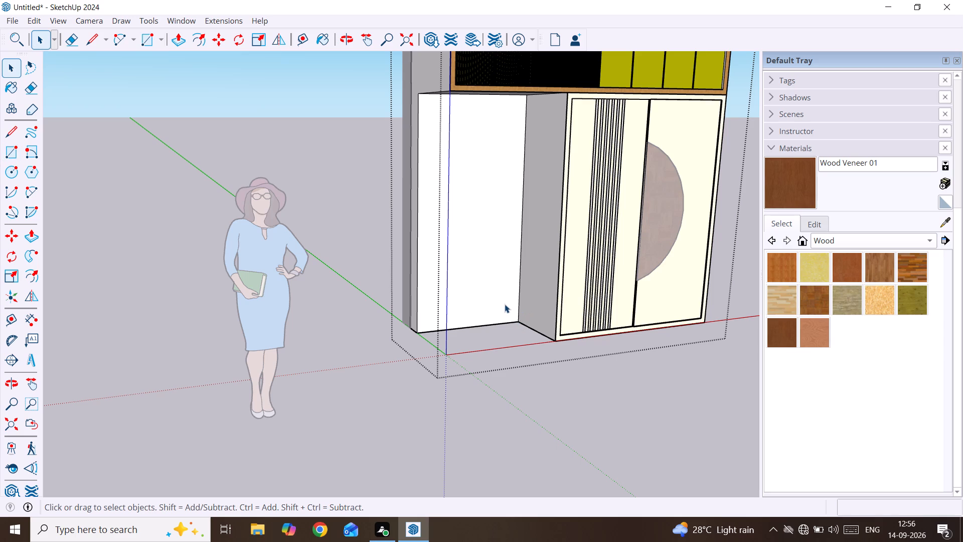
Make the recess's back-panel rectangle and its edges a group.
click(500, 297)
double_click(500, 296)
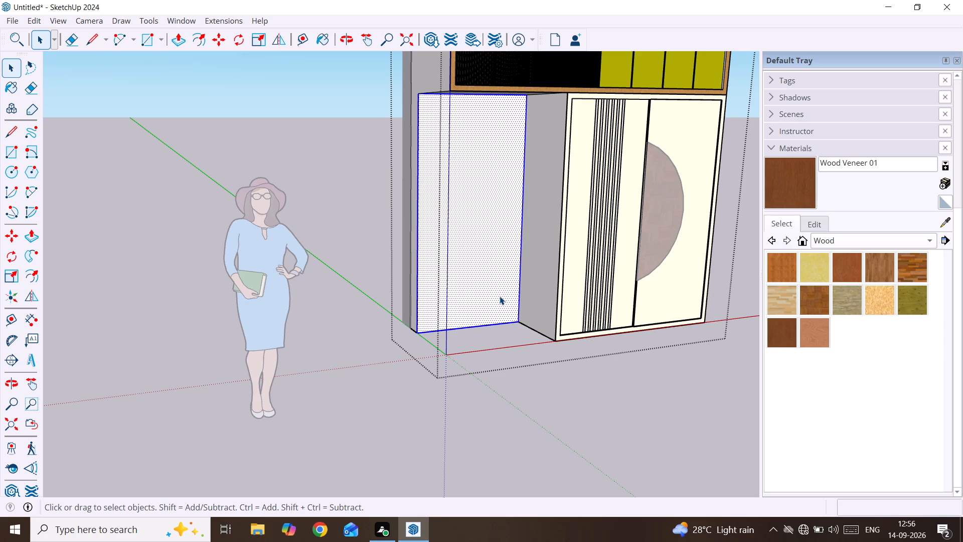
right_click(500, 296)
click(554, 419)
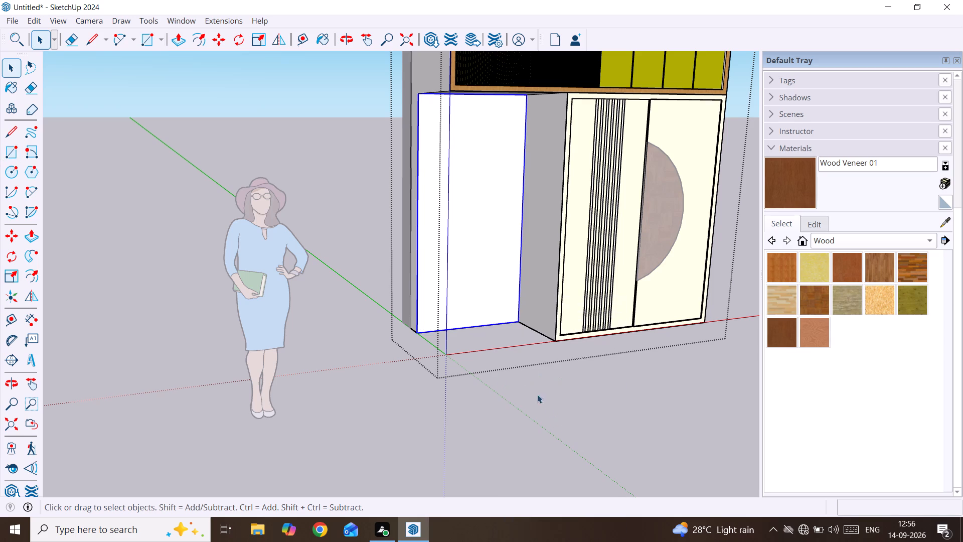
Draw a narrow vertical rectangle about 3 3/16" by 5' 1 1/8" from the back panel's upper corner nearest the doors.
scroll(458, 246, up, 2)
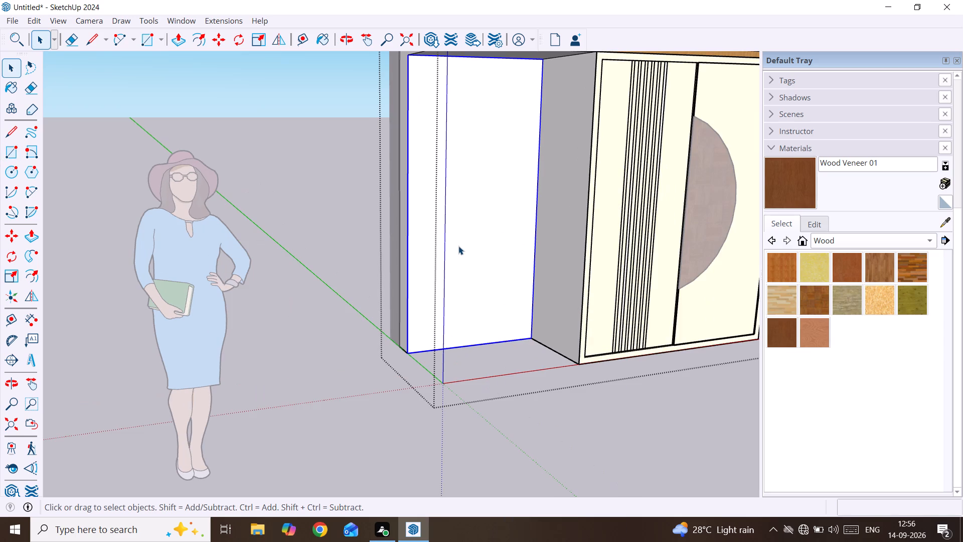
scroll(458, 246, down, 1)
middle_drag(458, 246, 405, 240)
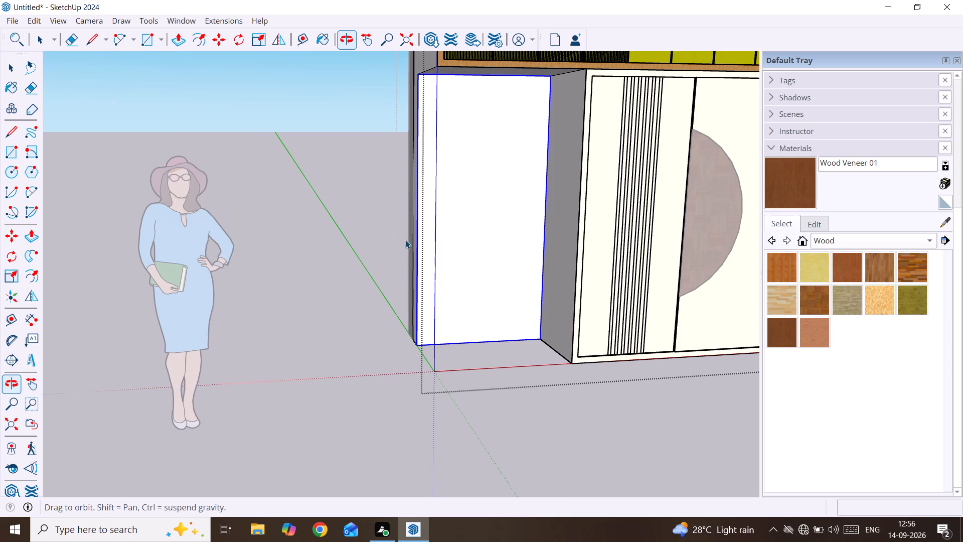
key(r)
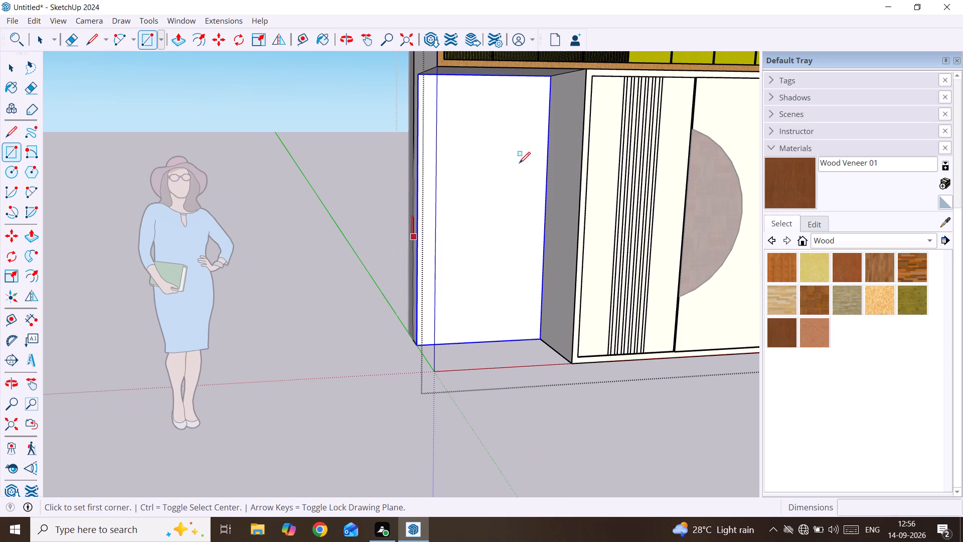
click(551, 77)
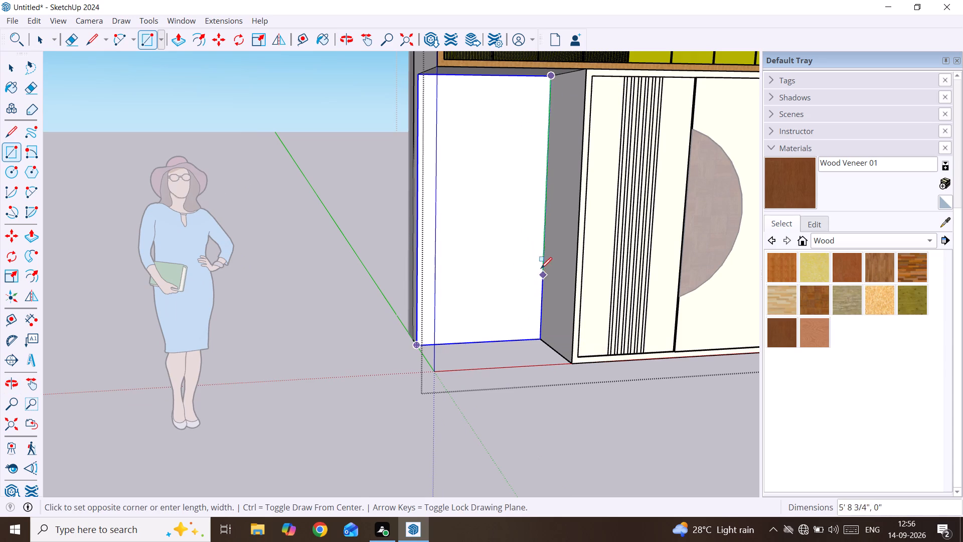
scroll(530, 267, up, 5)
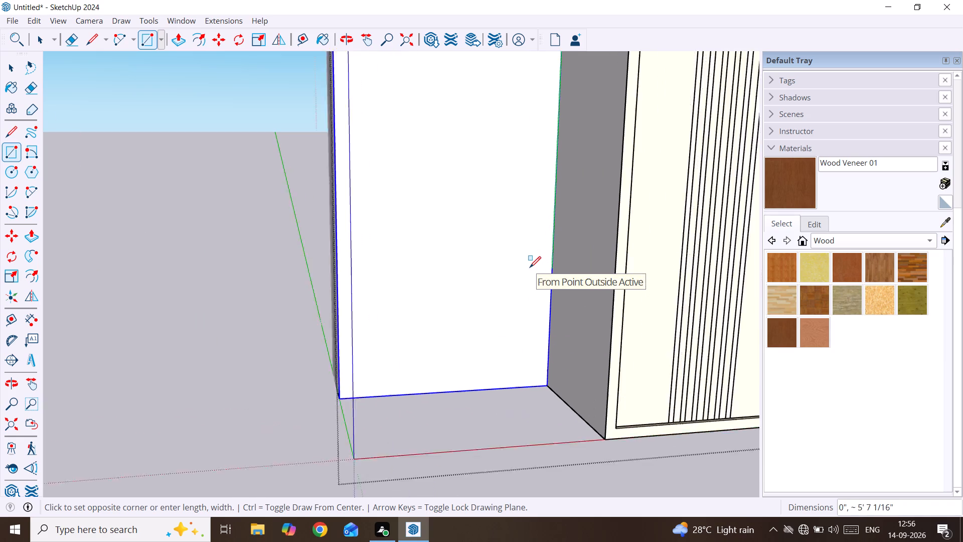
scroll(530, 267, up, 3)
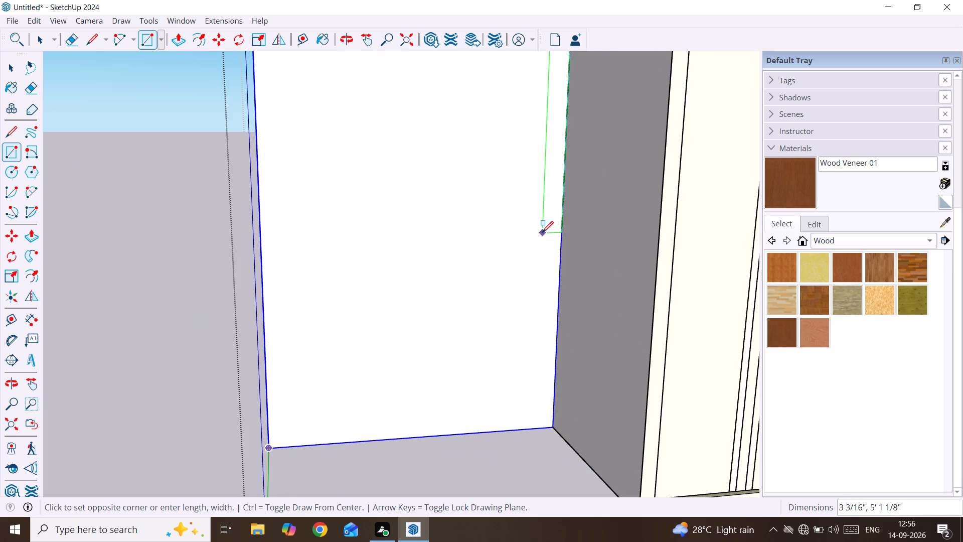
click(542, 232)
scroll(542, 232, down, 13)
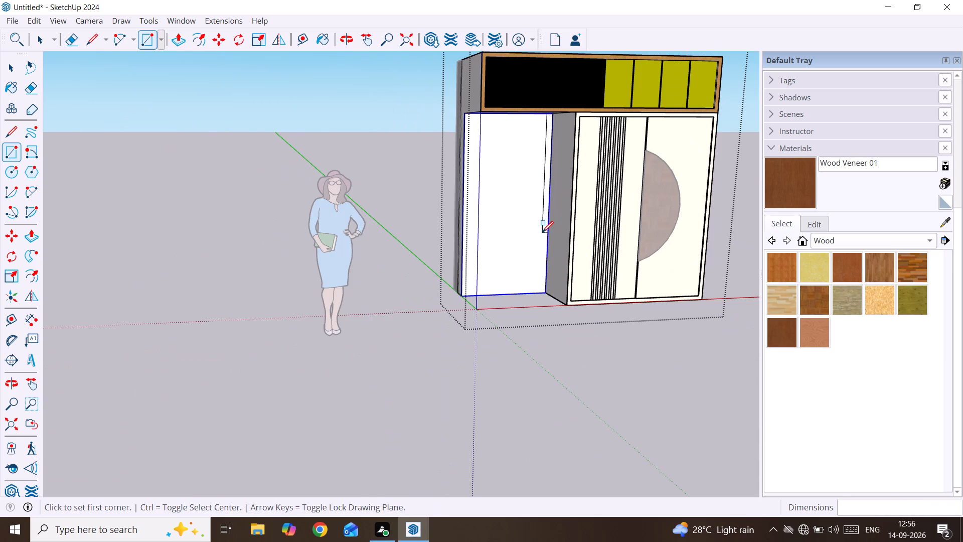
Copy the narrow strip about 3' 7 5/16" across the back panel to its opposite vertical edge.
key(space)
click(545, 223)
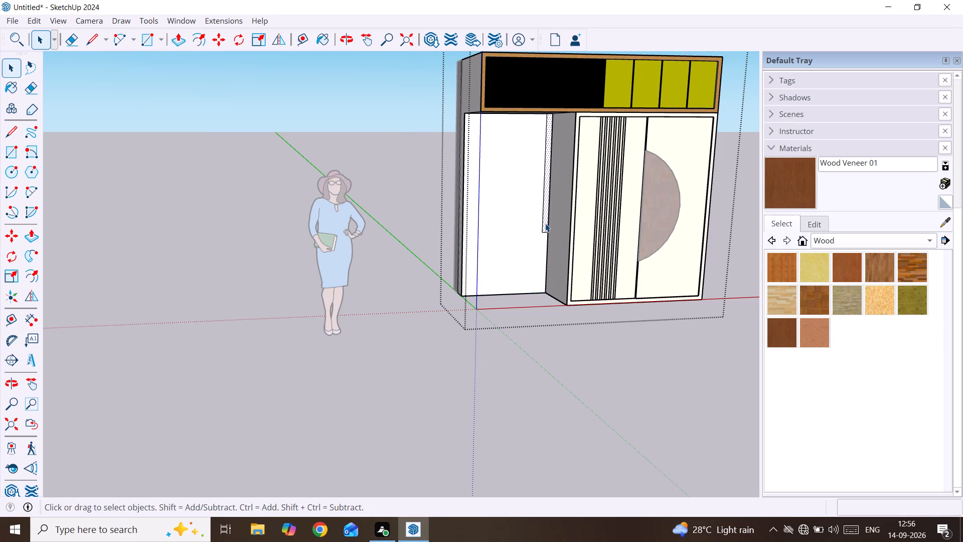
double_click(545, 223)
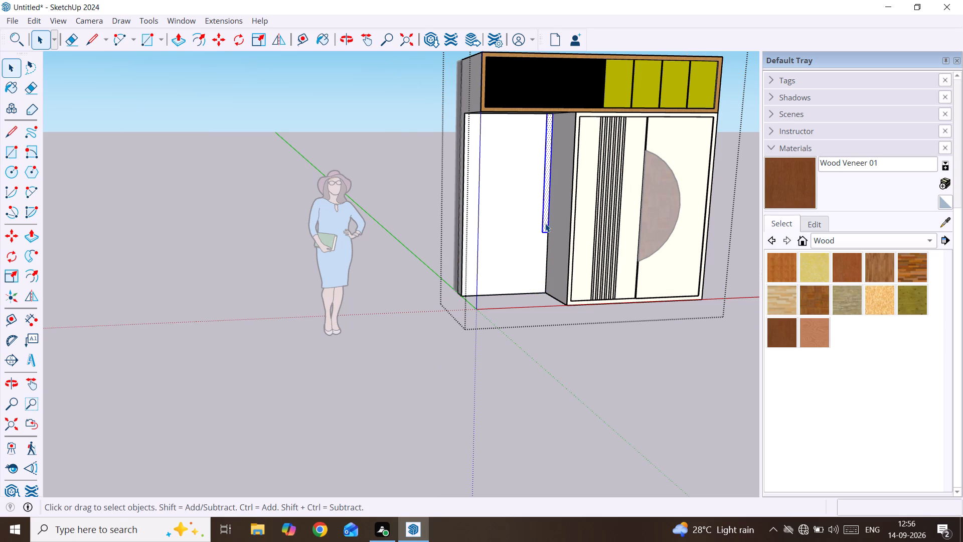
key(m)
click(545, 223)
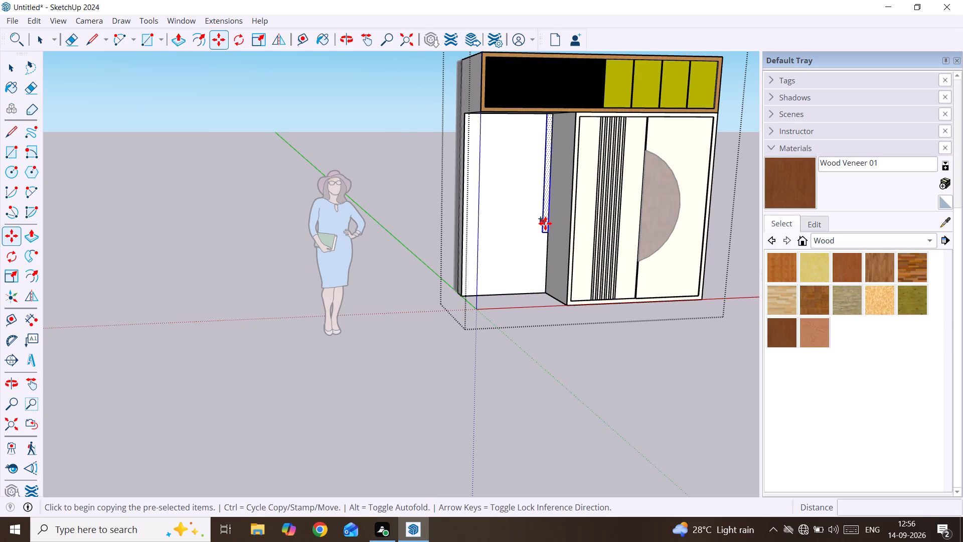
click(463, 224)
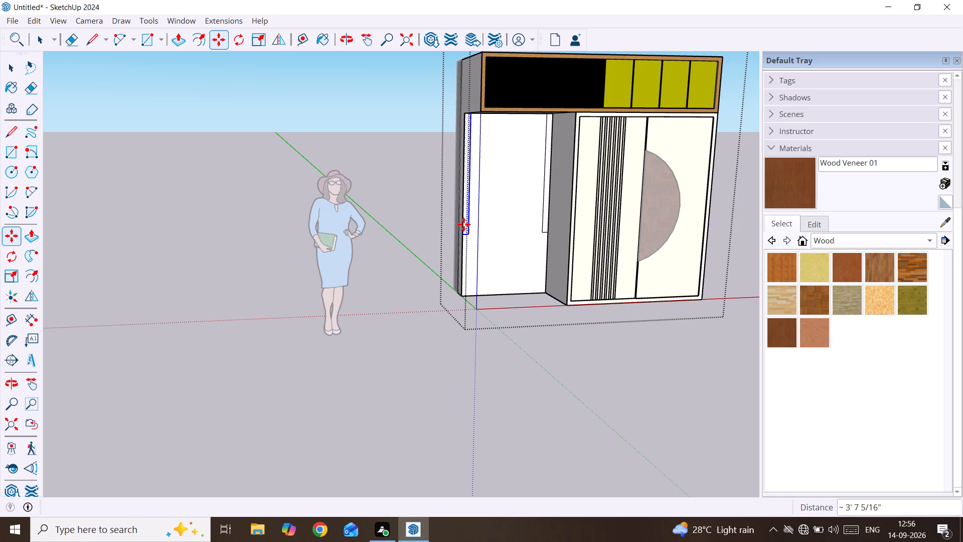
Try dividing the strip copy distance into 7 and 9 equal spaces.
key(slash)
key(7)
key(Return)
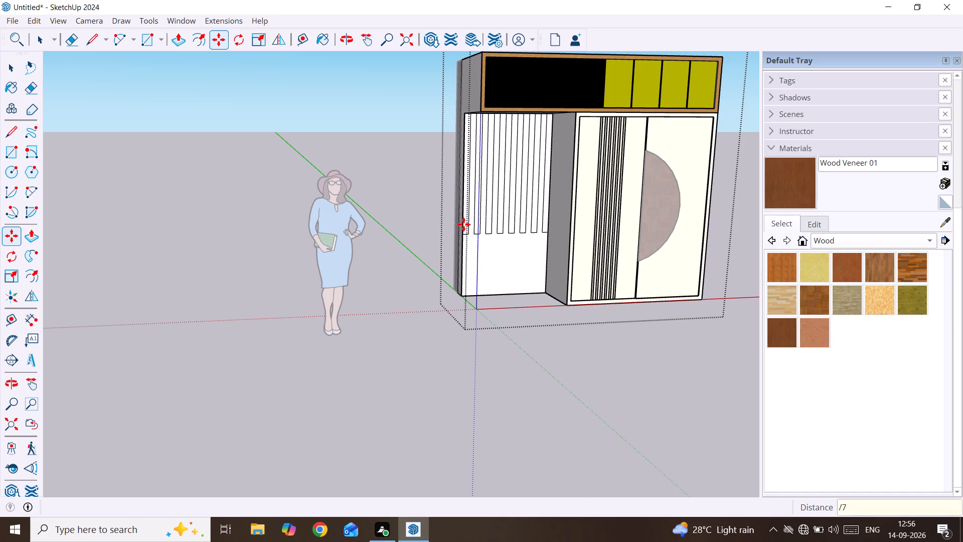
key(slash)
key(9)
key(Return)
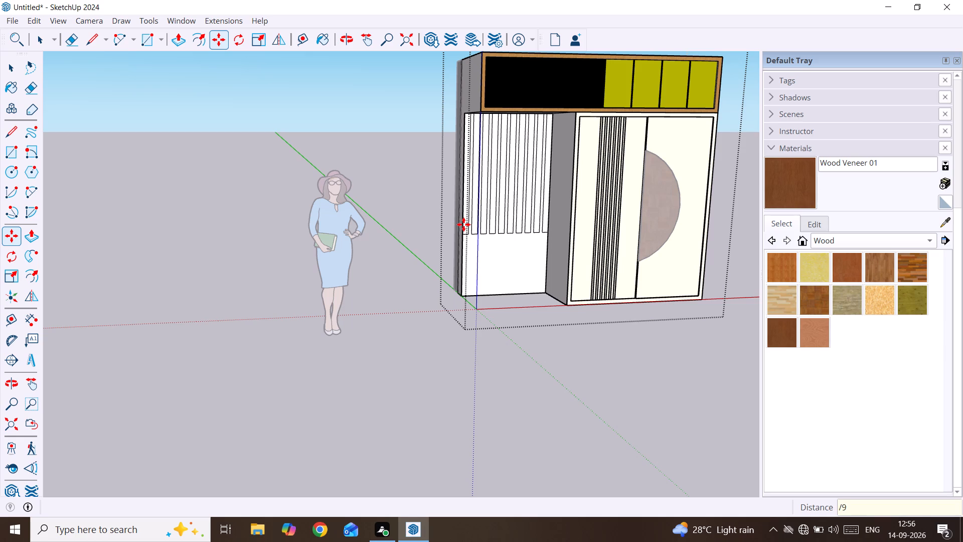
Divide the strip copy distance into 10 equal spaces to array vertical strips across the back panel.
scroll(520, 208, down, 4)
scroll(521, 209, up, 2)
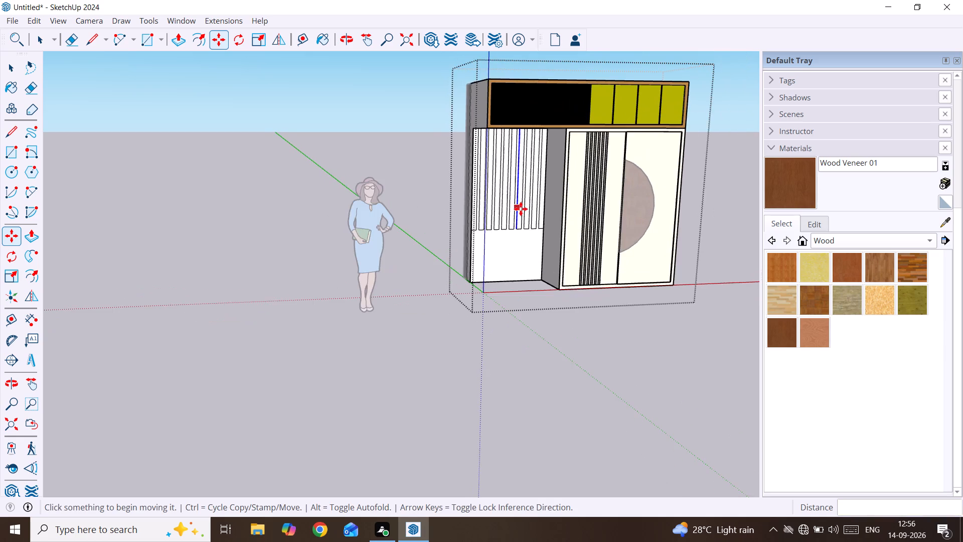
scroll(521, 209, up, 6)
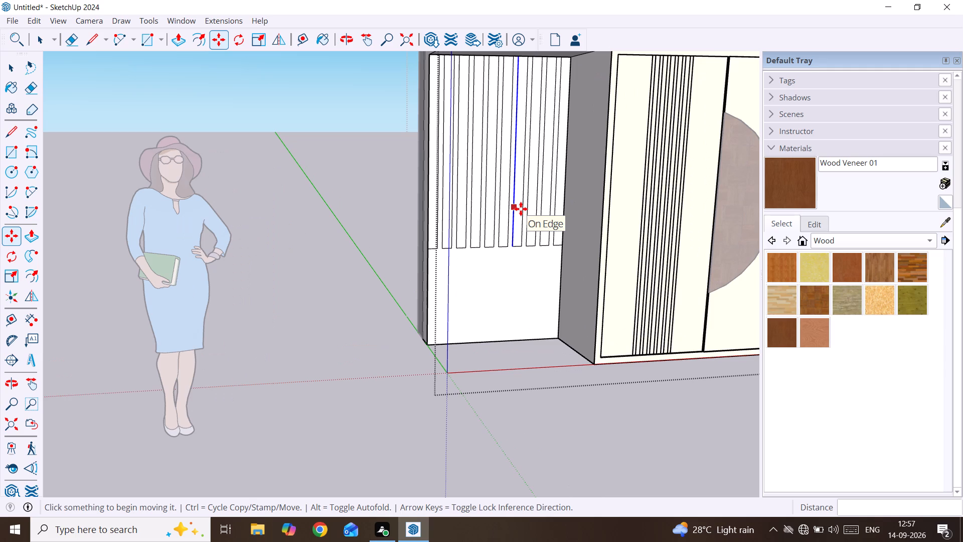
key(slash)
text(10)
key(Return)
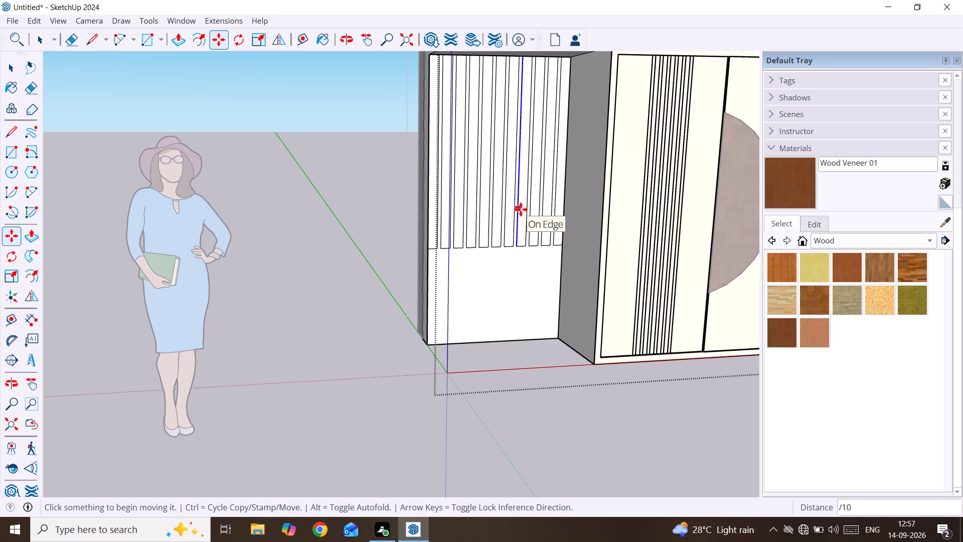
key(space)
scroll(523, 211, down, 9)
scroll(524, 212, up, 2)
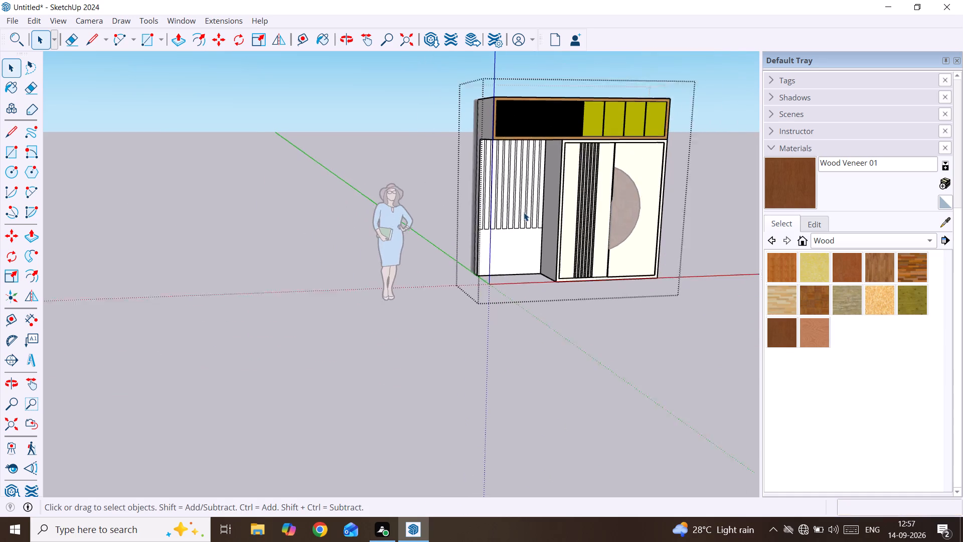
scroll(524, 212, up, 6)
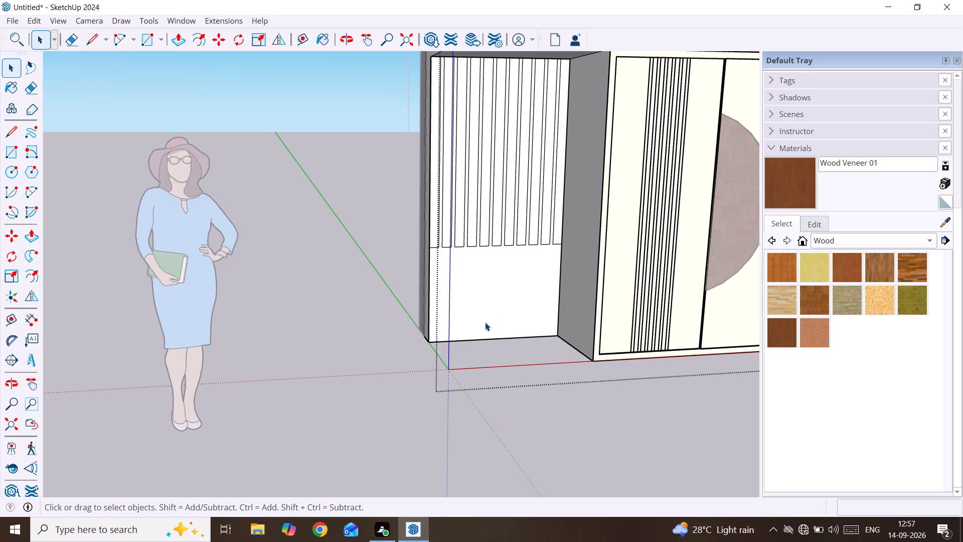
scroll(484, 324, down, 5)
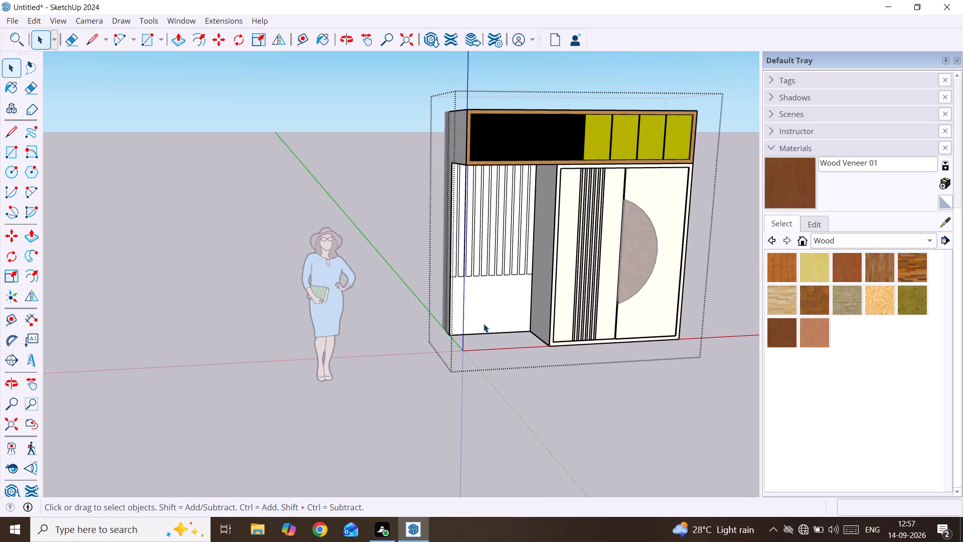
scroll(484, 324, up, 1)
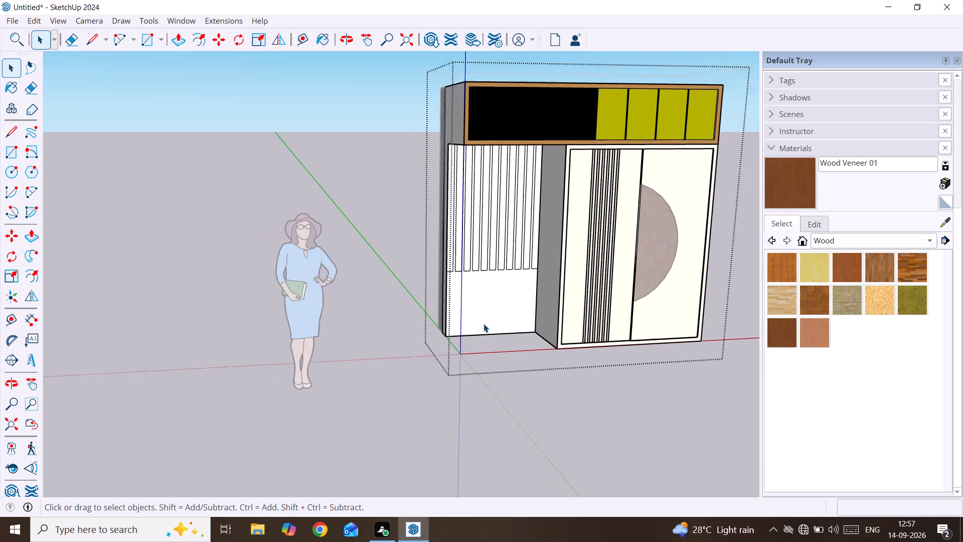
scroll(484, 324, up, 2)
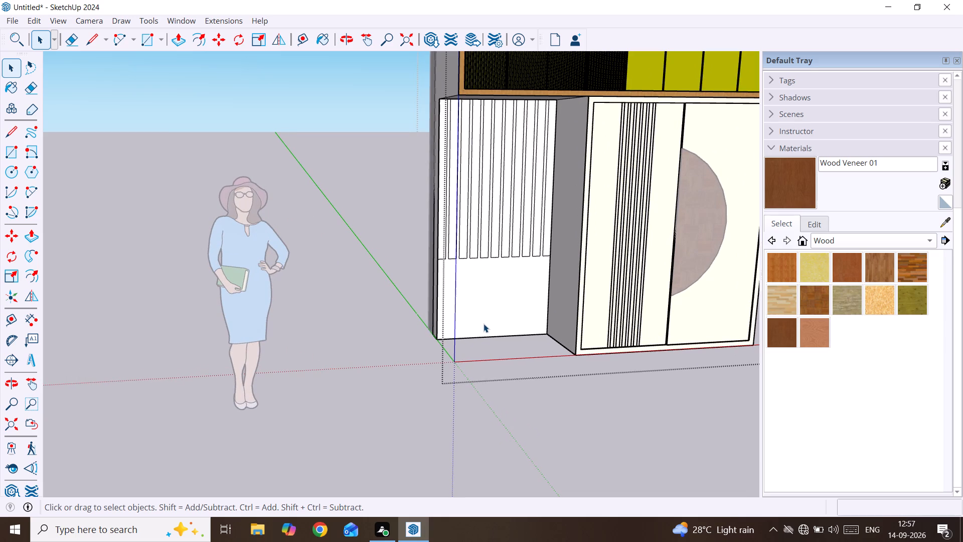
Draw a rectangle about 3' 10 1/2" by 2' 8 11/16" on the back panel, from below the strips down to the recess's bottom corner.
key(r)
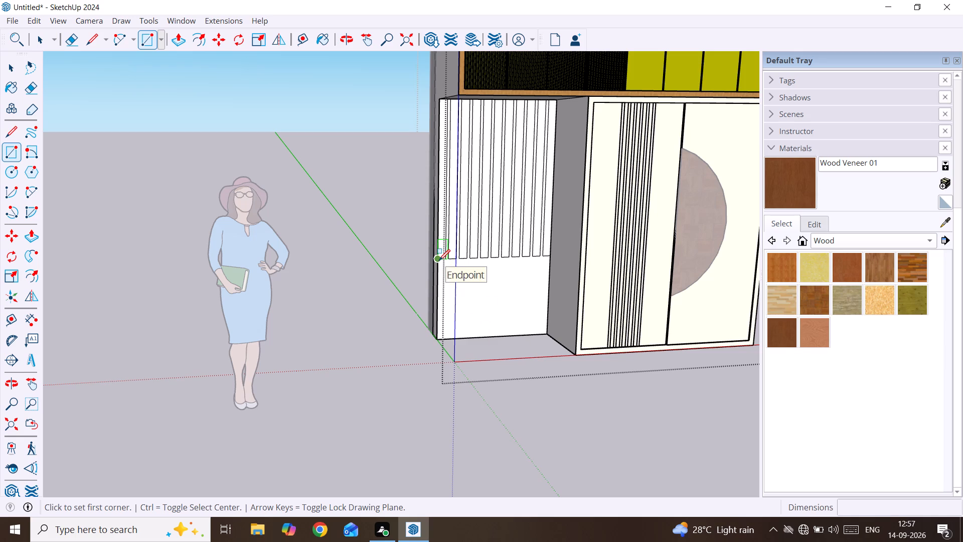
click(439, 260)
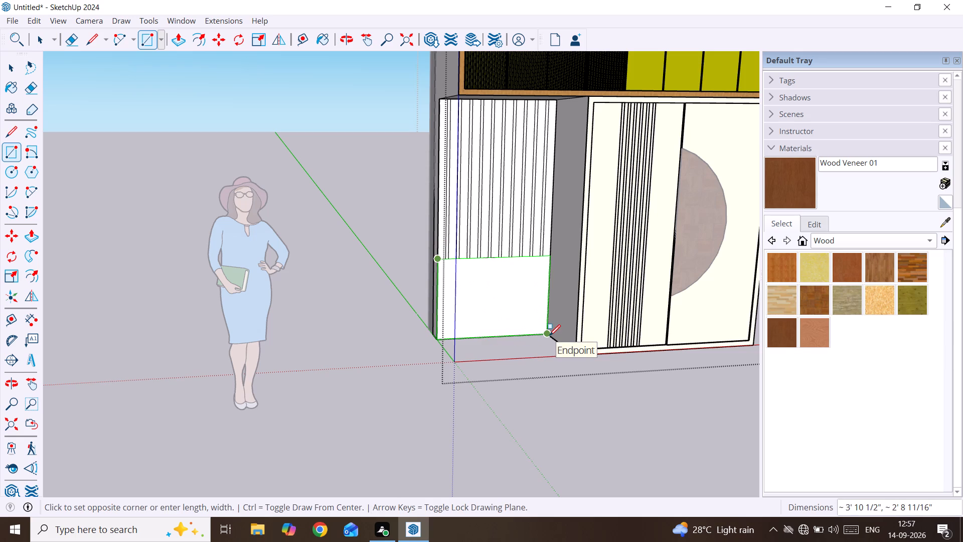
click(549, 336)
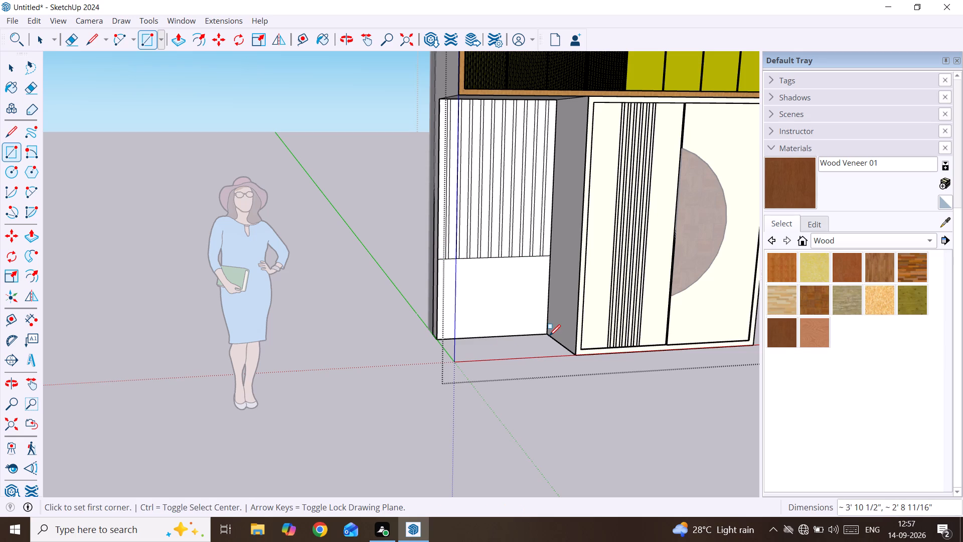
key(space)
Push/Pull the lower rectangle forward about 1' 10 15/16" to form a base box under the strips.
key(p)
click(498, 308)
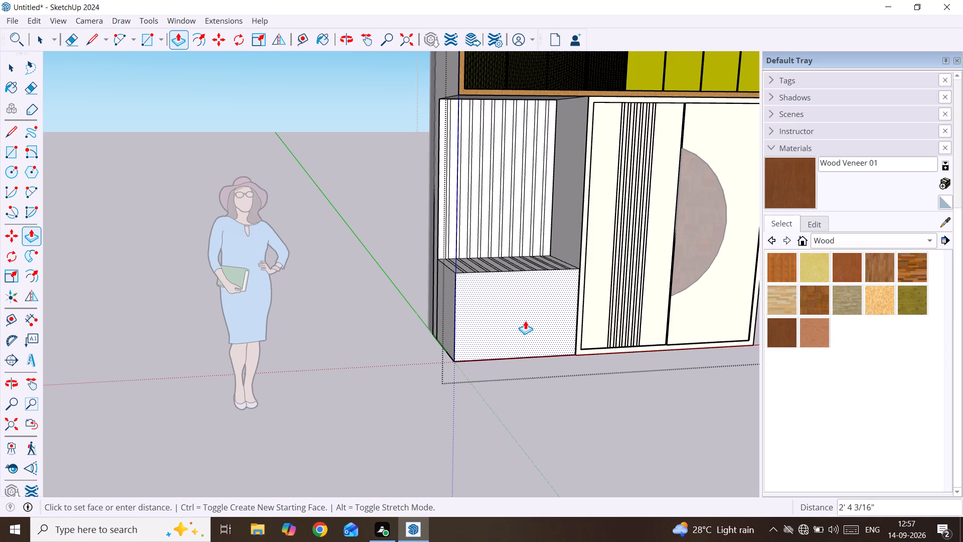
middle_drag(526, 321, 574, 442)
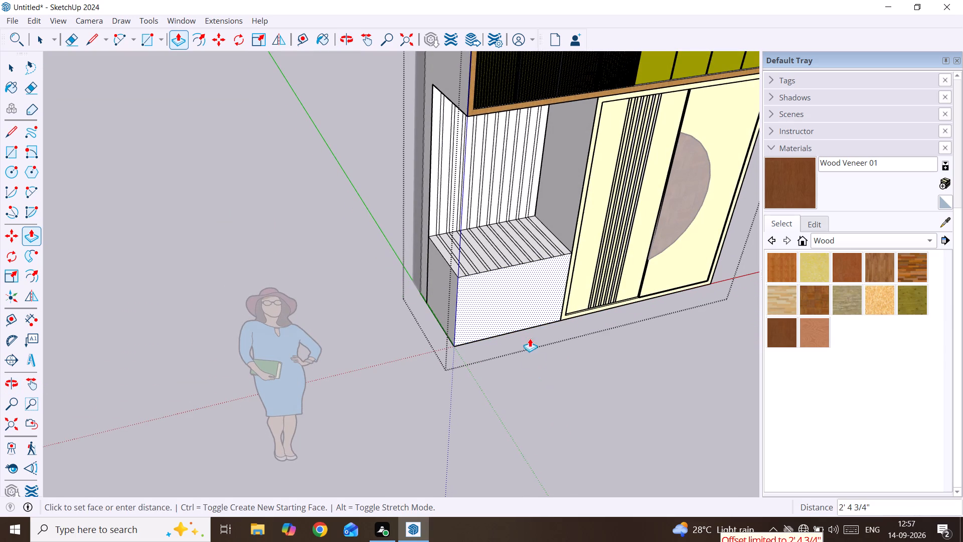
click(515, 295)
key(space)
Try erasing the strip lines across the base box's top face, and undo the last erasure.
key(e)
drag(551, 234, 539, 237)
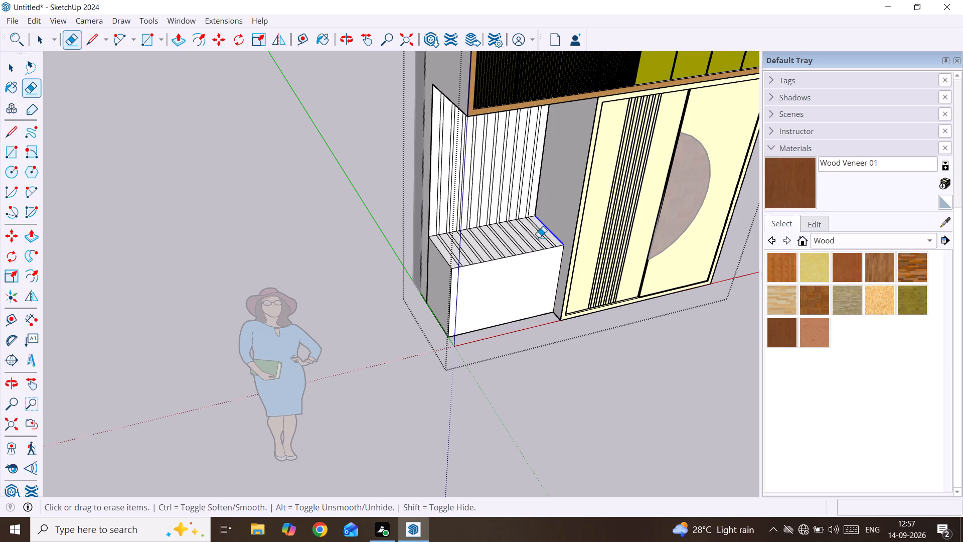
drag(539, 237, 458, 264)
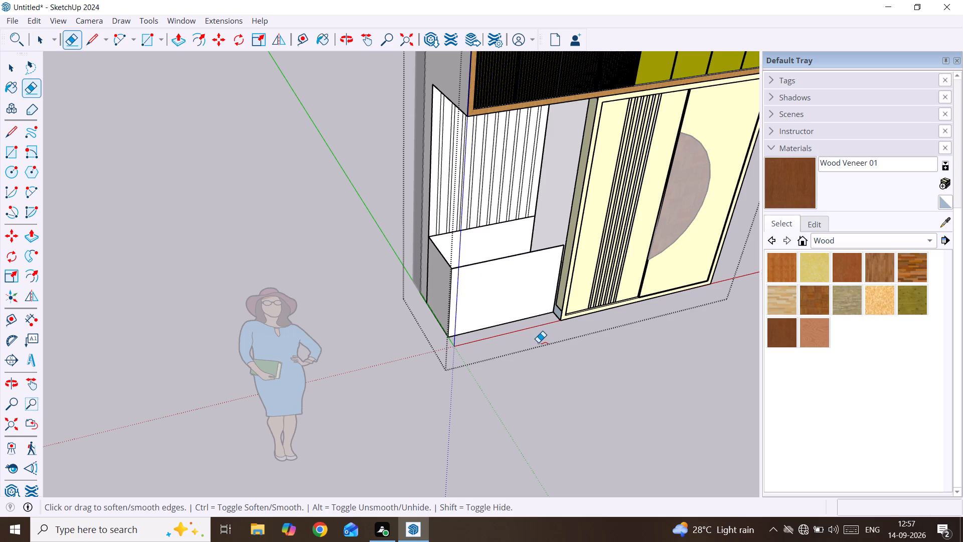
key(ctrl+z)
Erase all the strip lines crossing the base box's top face, keeping its outer edges.
scroll(439, 242, up, 8)
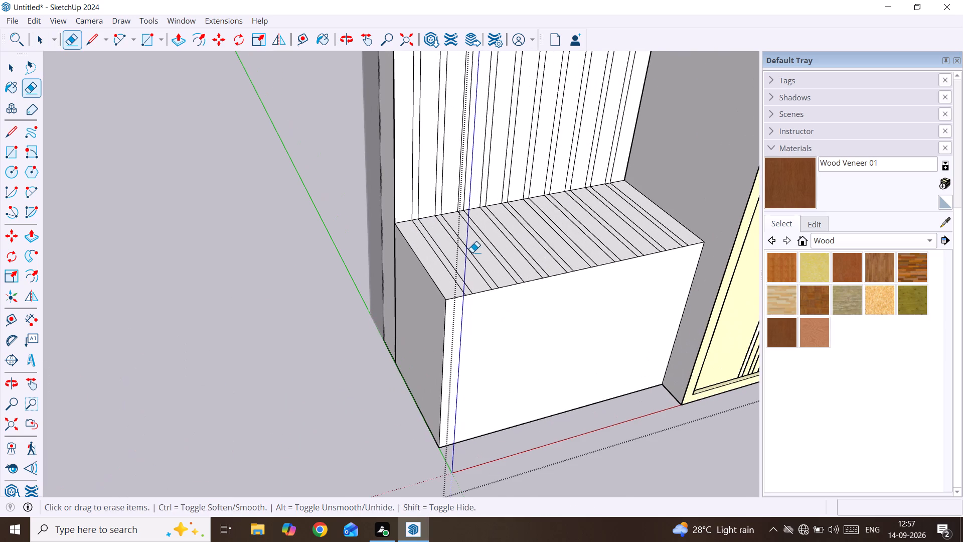
drag(469, 254, 505, 246)
drag(467, 269, 540, 247)
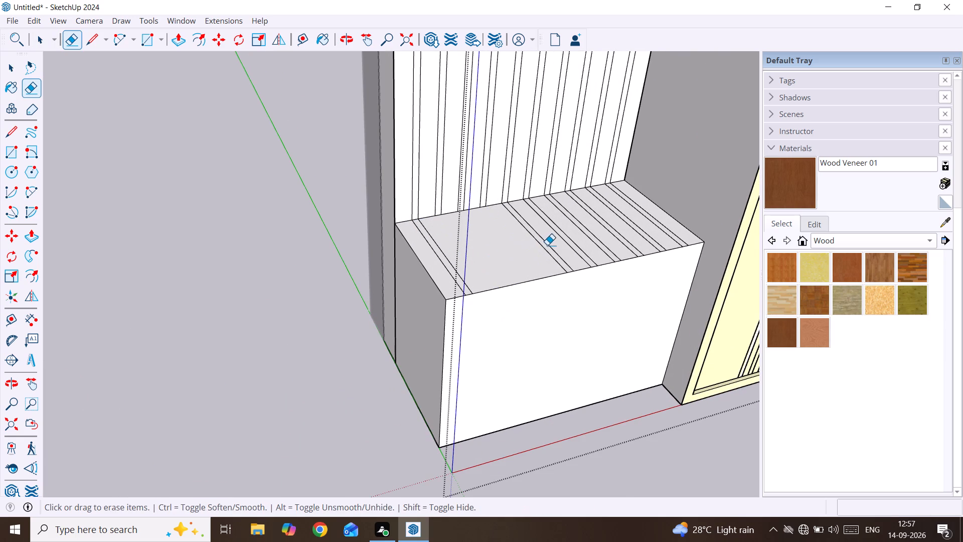
drag(547, 245, 652, 210)
drag(646, 216, 540, 274)
drag(488, 273, 475, 274)
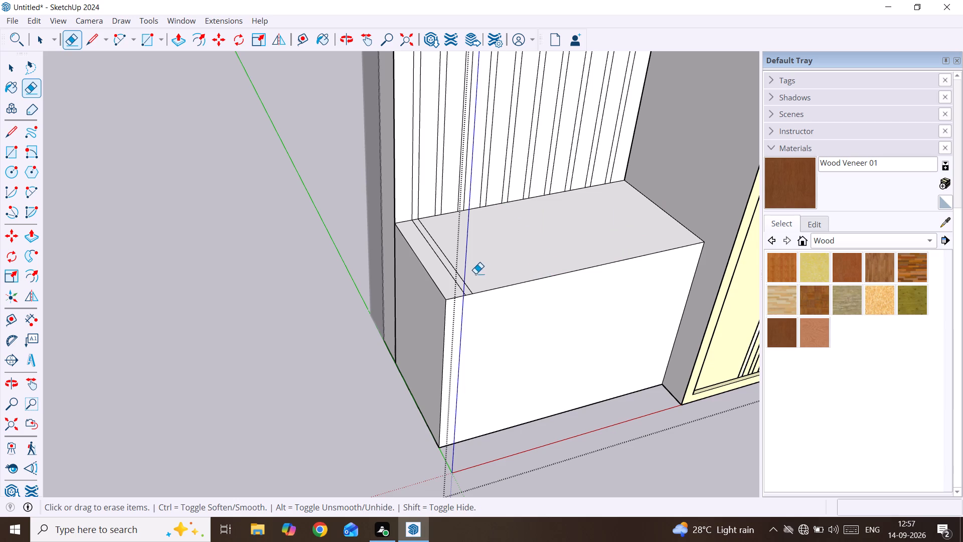
drag(475, 274, 448, 289)
Offset the base box's front face outline inward by about 1 3/4".
scroll(607, 303, down, 2)
middle_drag(595, 301, 471, 135)
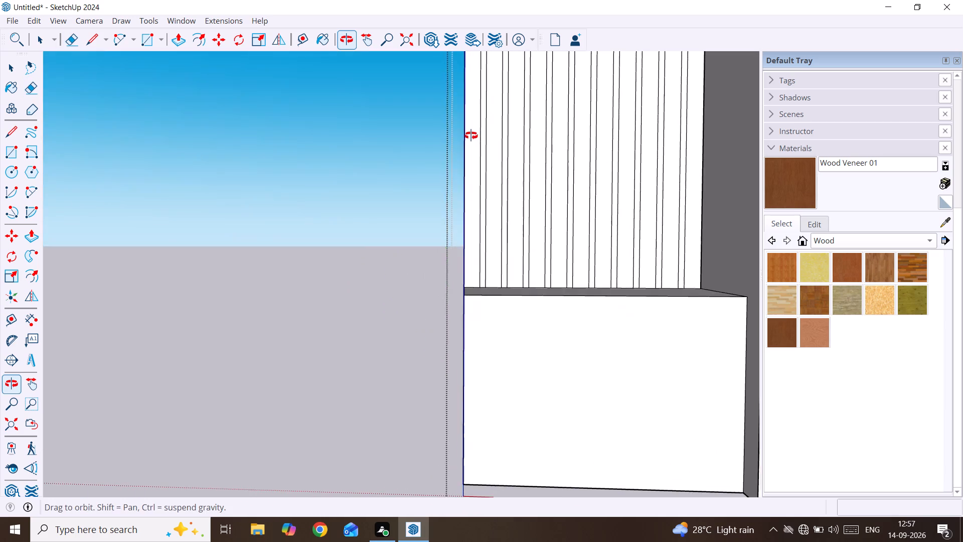
middle_drag(471, 135, 479, 152)
scroll(598, 367, down, 3)
key(space)
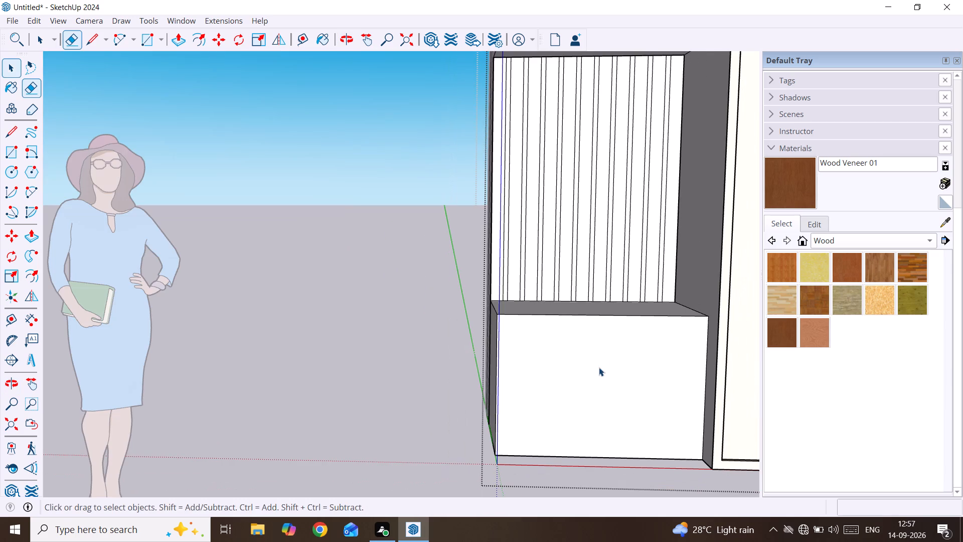
key(f)
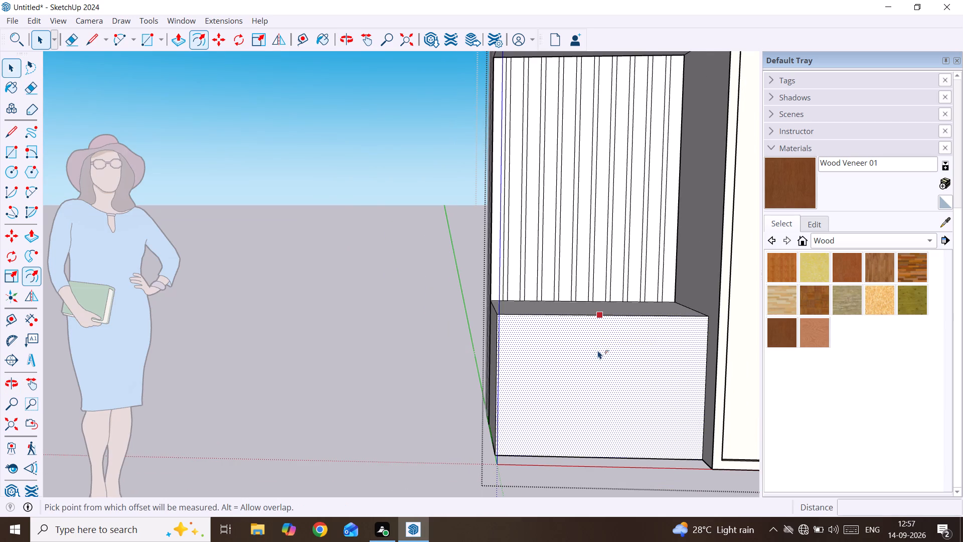
click(604, 323)
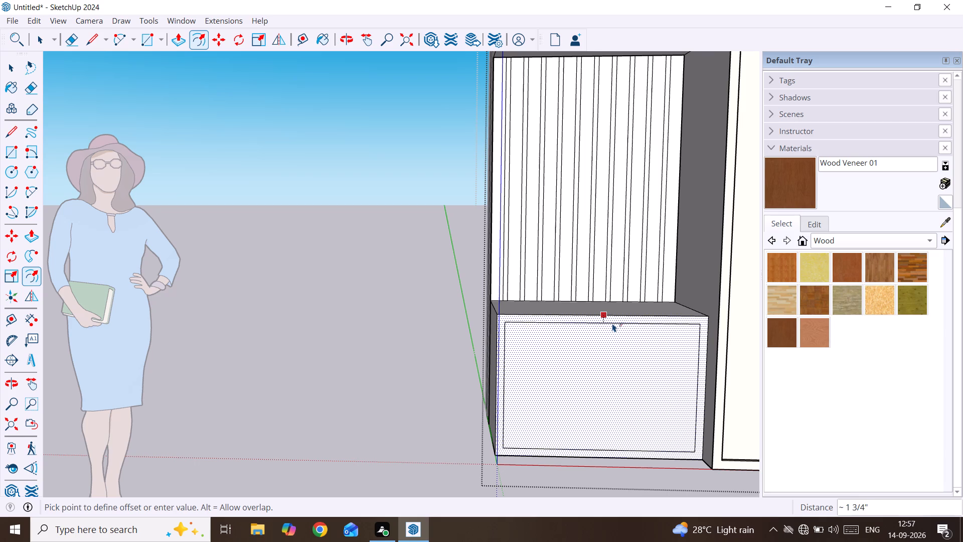
click(612, 323)
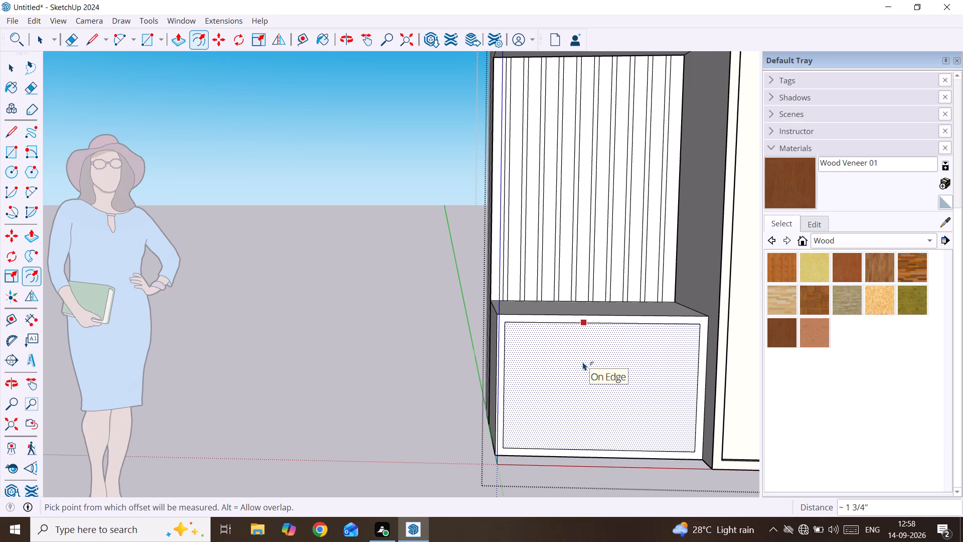
Draw a horizontal line about 3' 6 15/16" across the inset panel's mid-height and a parallel one just above it, separating two drawer fronts.
key(l)
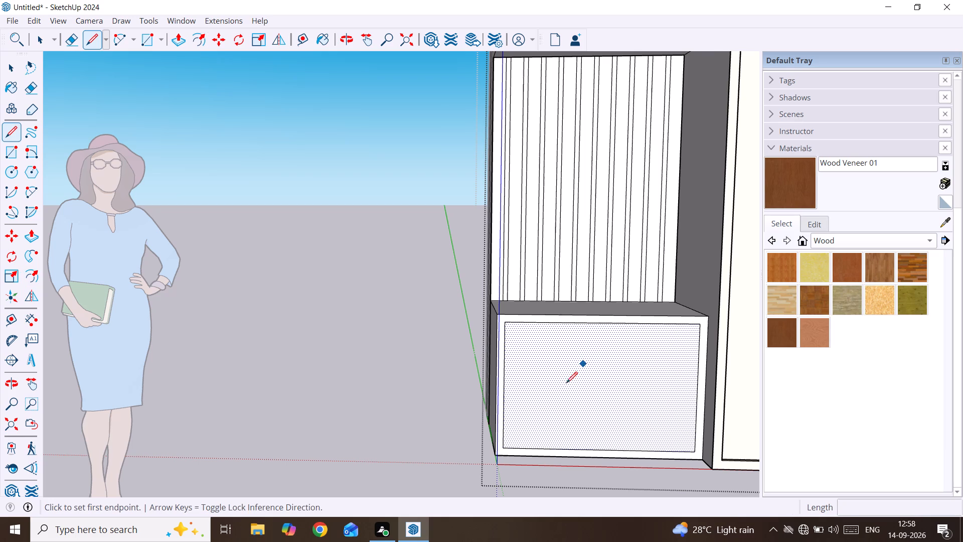
click(507, 383)
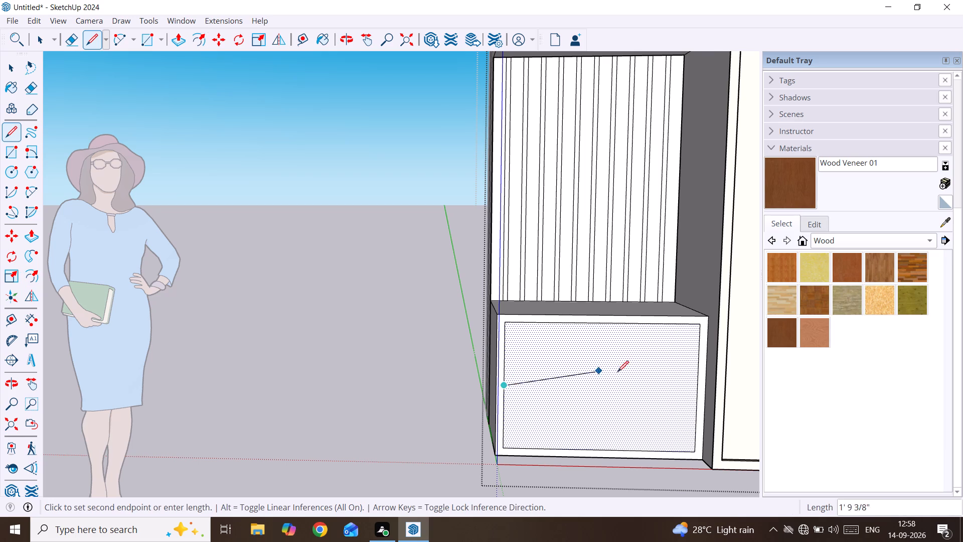
click(697, 382)
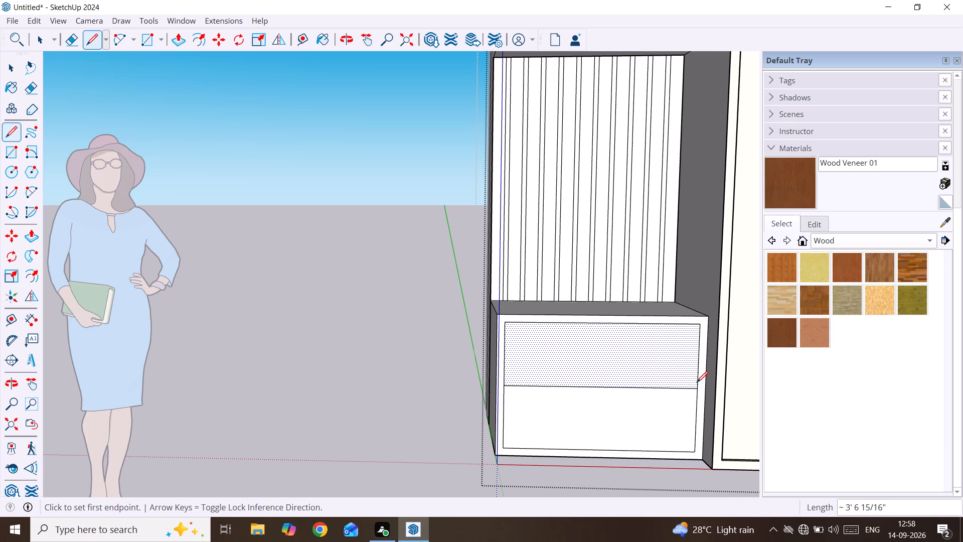
key(space)
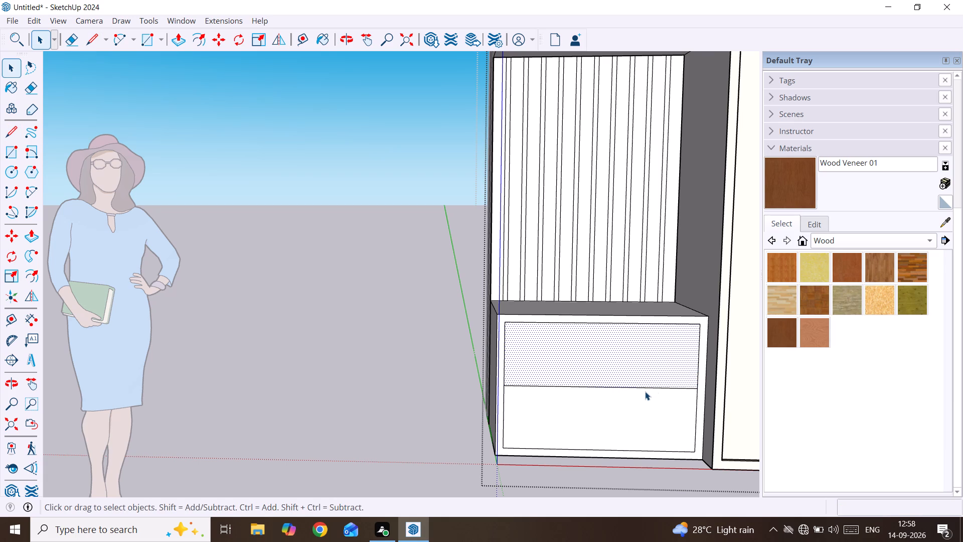
key(l)
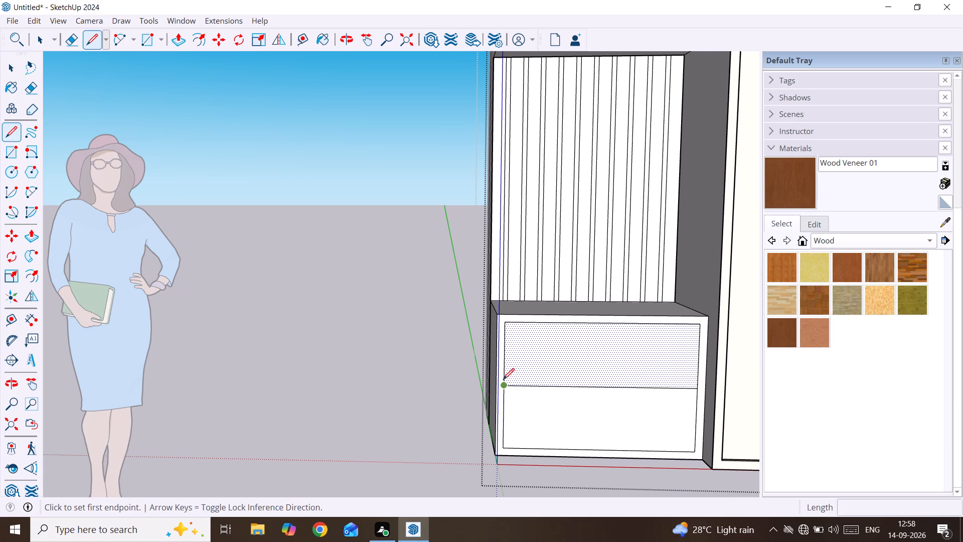
scroll(503, 379, up, 3)
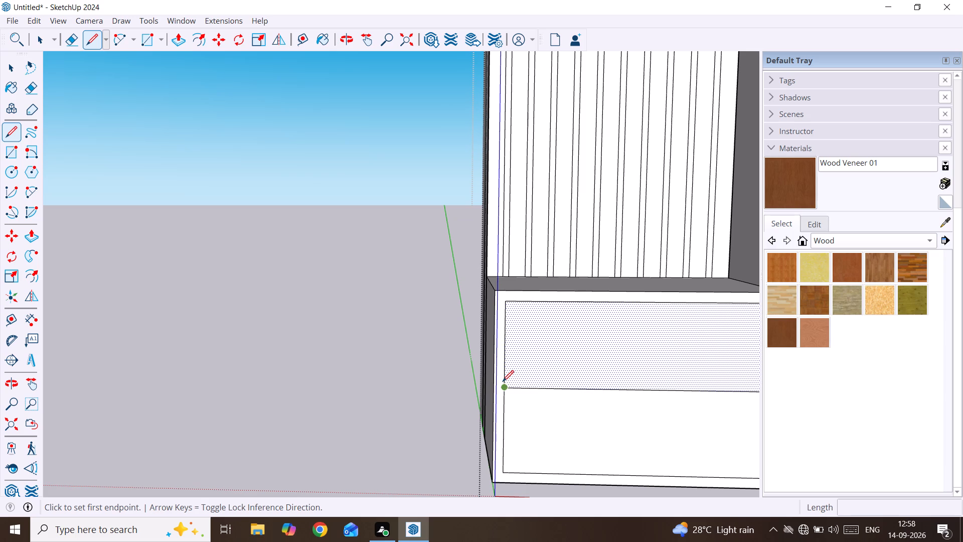
click(504, 379)
scroll(686, 364, down, 8)
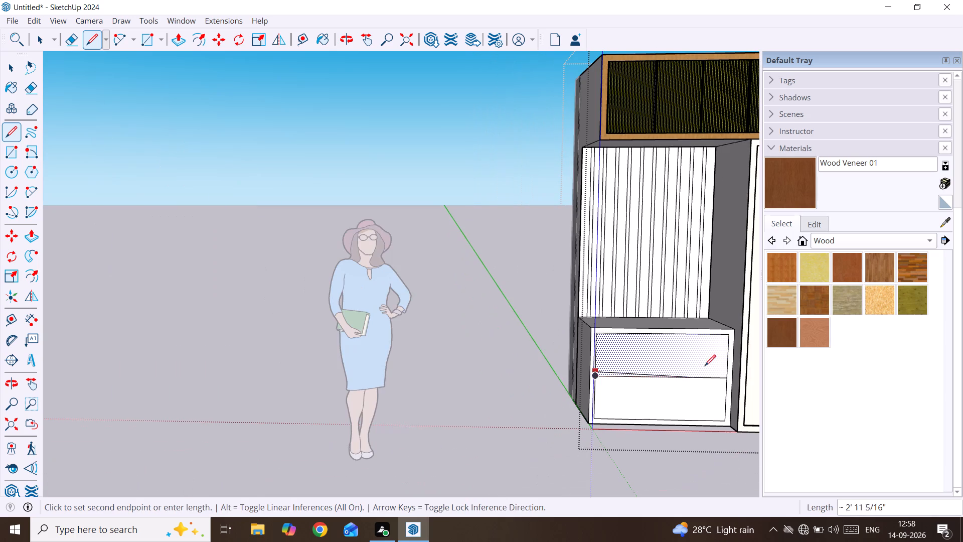
click(722, 369)
key(space)
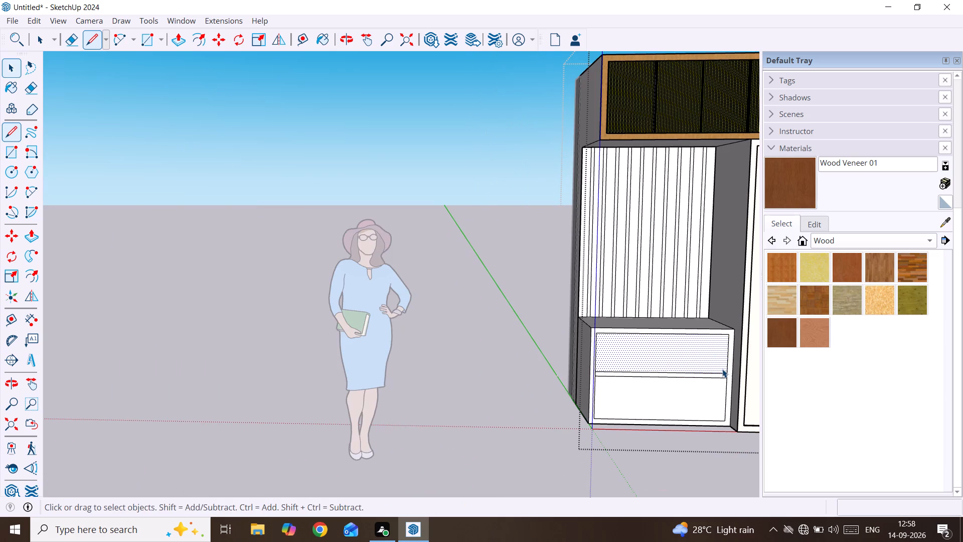
Push/Pull the upper drawer front outward about 1 1/16".
shift+middle_drag(700, 380, 554, 377)
scroll(524, 377, up, 2)
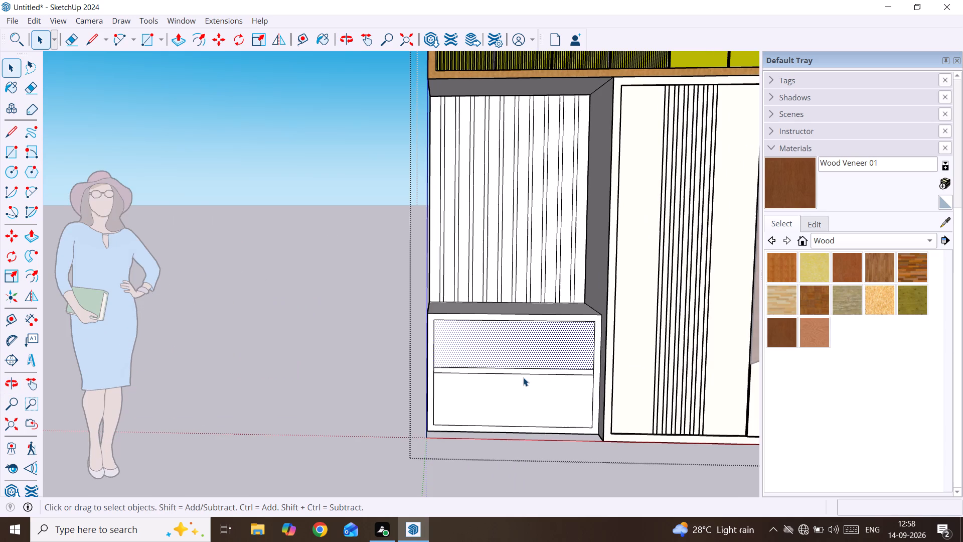
key(p)
click(536, 347)
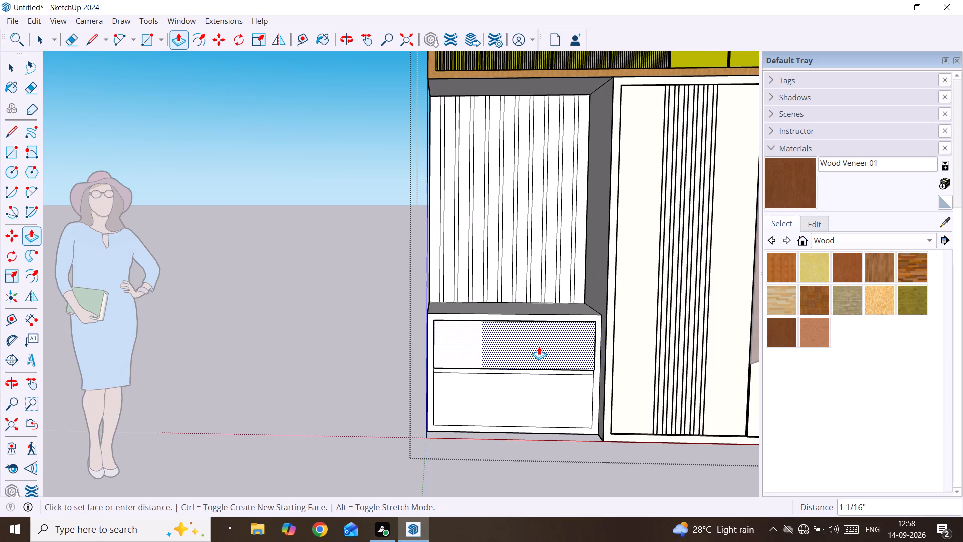
click(539, 346)
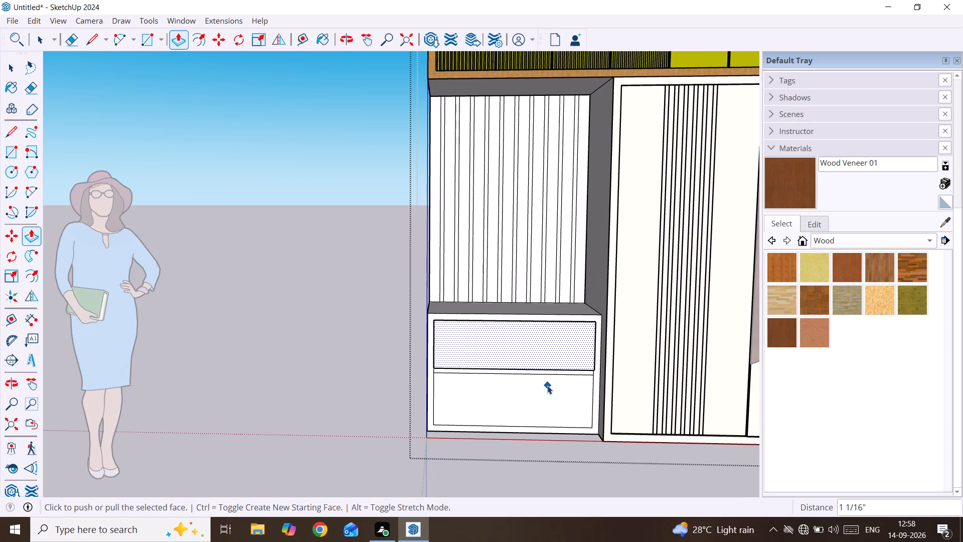
key(space)
Push/Pull the lower drawer front outward about 1 7/16".
click(547, 388)
key(p)
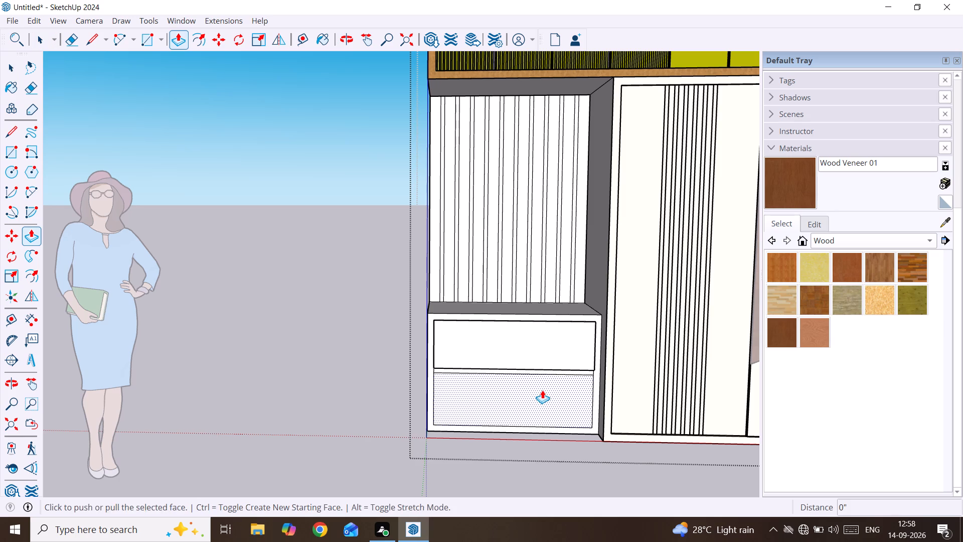
click(542, 390)
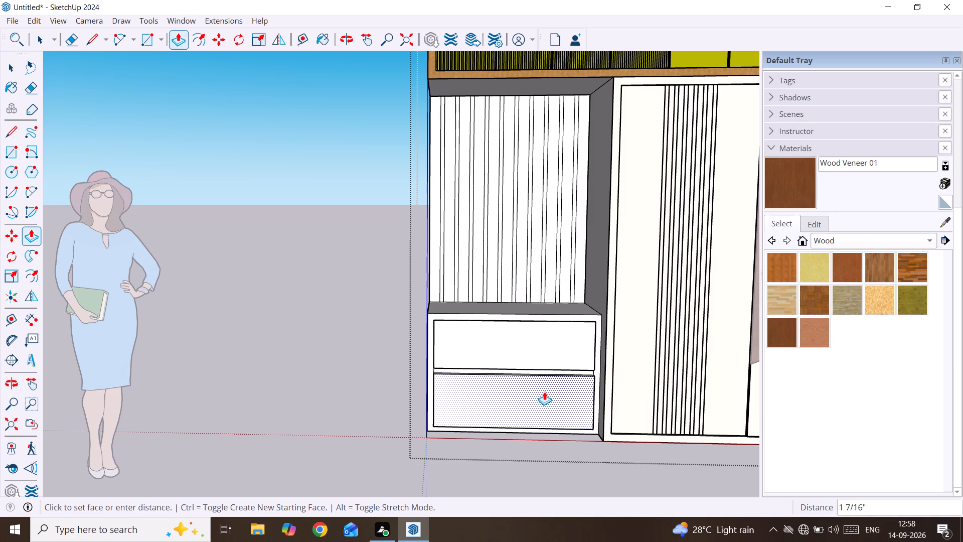
click(544, 391)
key(space)
Push/Pull the first narrow vertical strip on the recess's back panel outward 1", starting at its outer side end.
scroll(434, 251, up, 1)
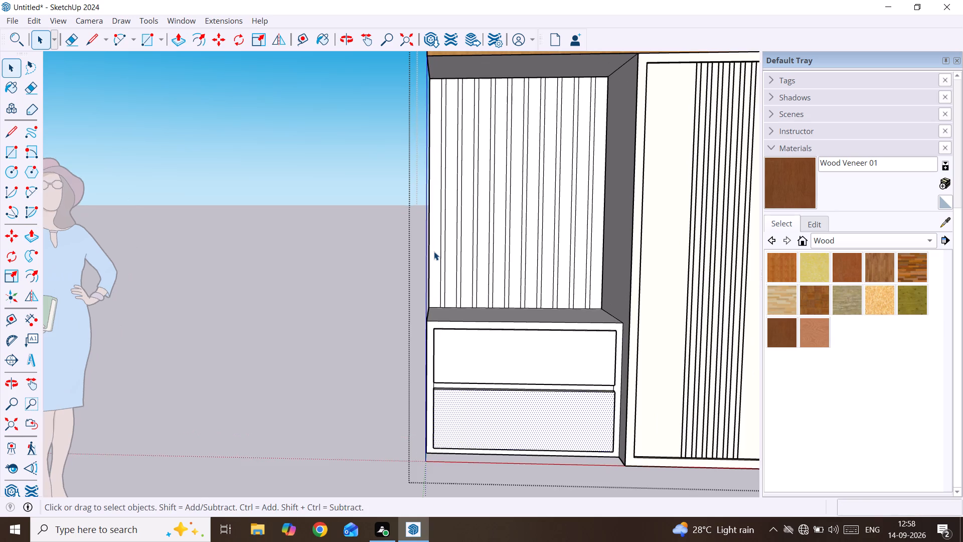
scroll(434, 251, up, 3)
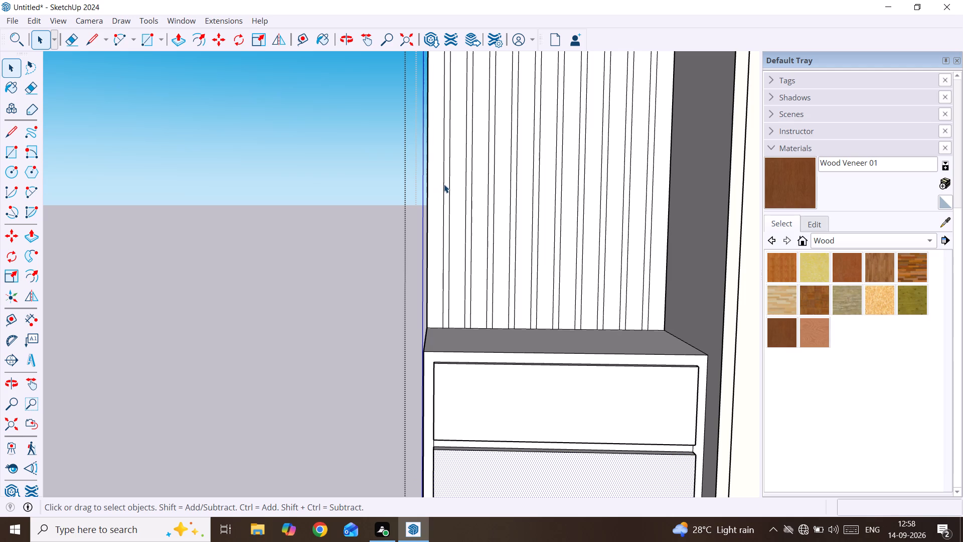
click(445, 183)
click(447, 184)
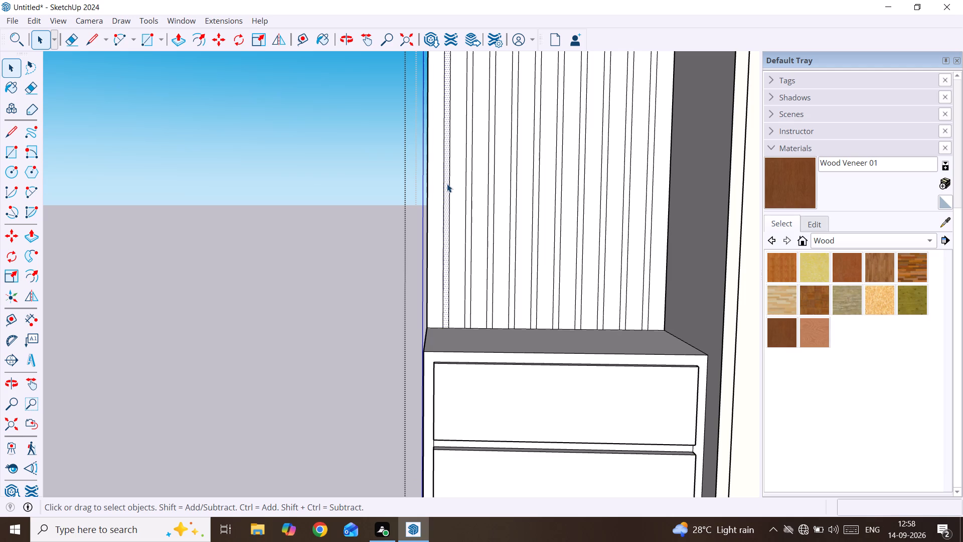
key(p)
click(447, 184)
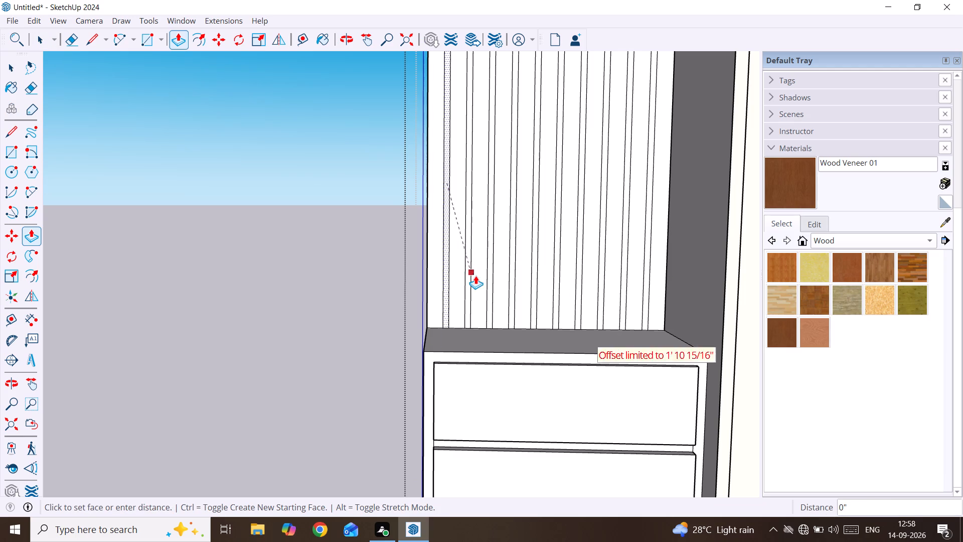
middle_drag(475, 276, 641, 320)
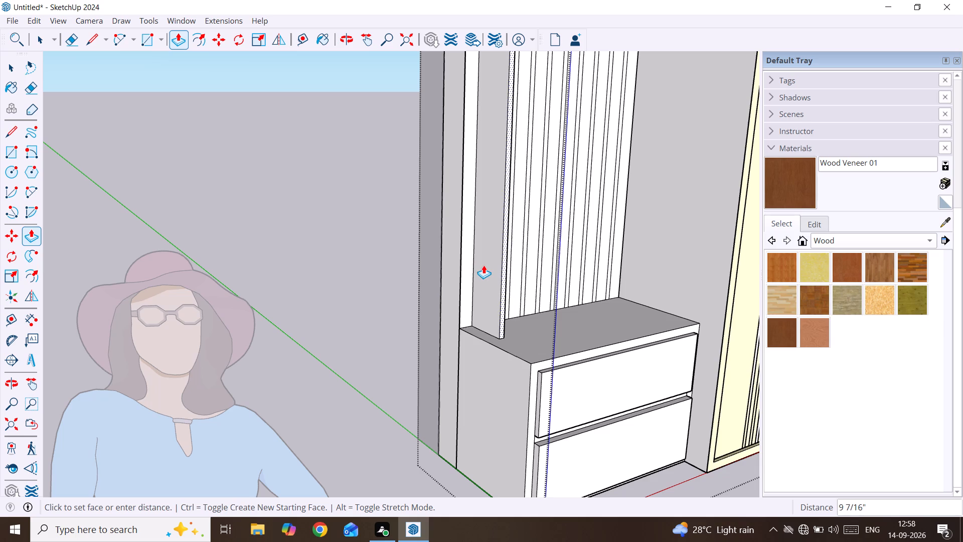
scroll(484, 265, up, 10)
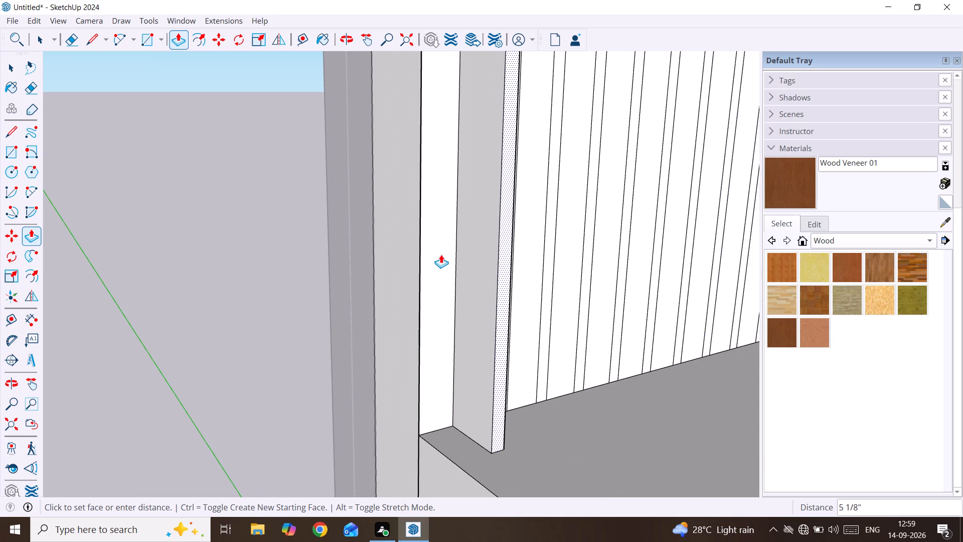
text(1")
key(Return)
Push/Pull the remaining nine narrow vertical strips on the recess's back panel outward by the same 1".
scroll(459, 287, down, 8)
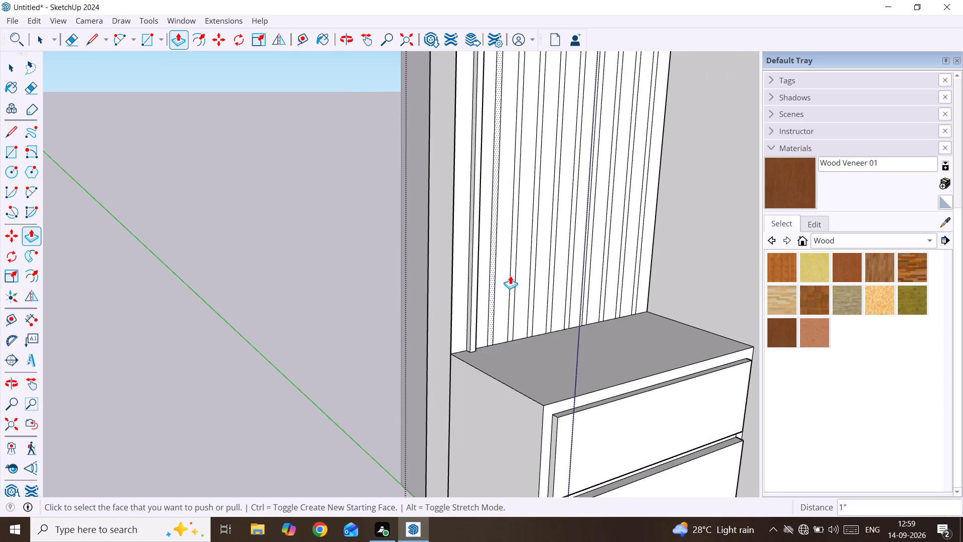
middle_drag(509, 281, 423, 269)
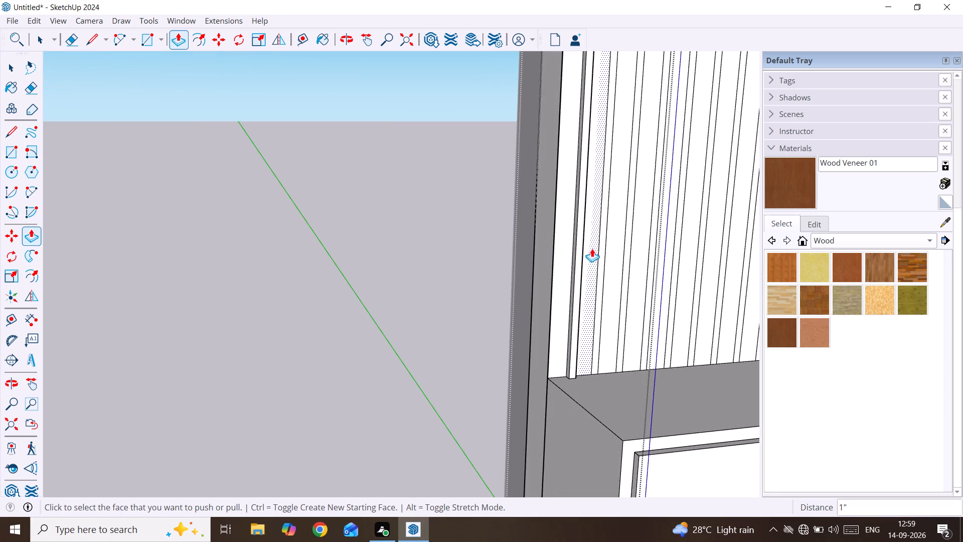
double_click(601, 243)
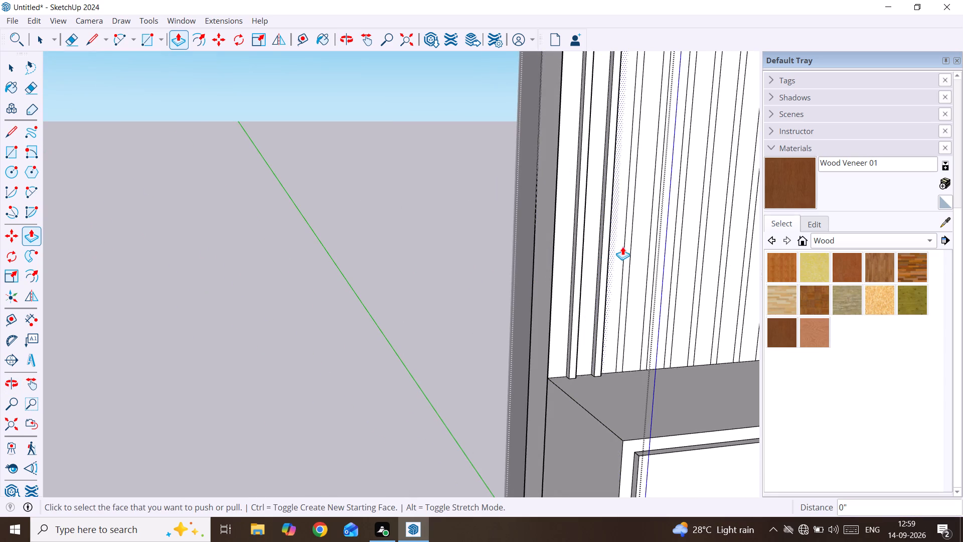
double_click(626, 242)
shift+middle_drag(627, 242, 556, 247)
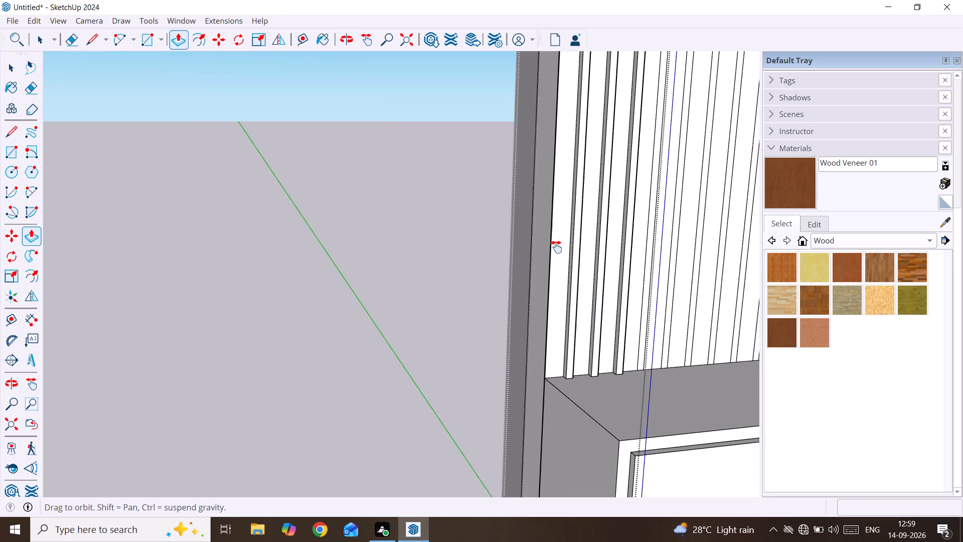
shift+middle_drag(556, 247, 245, 252)
double_click(436, 224)
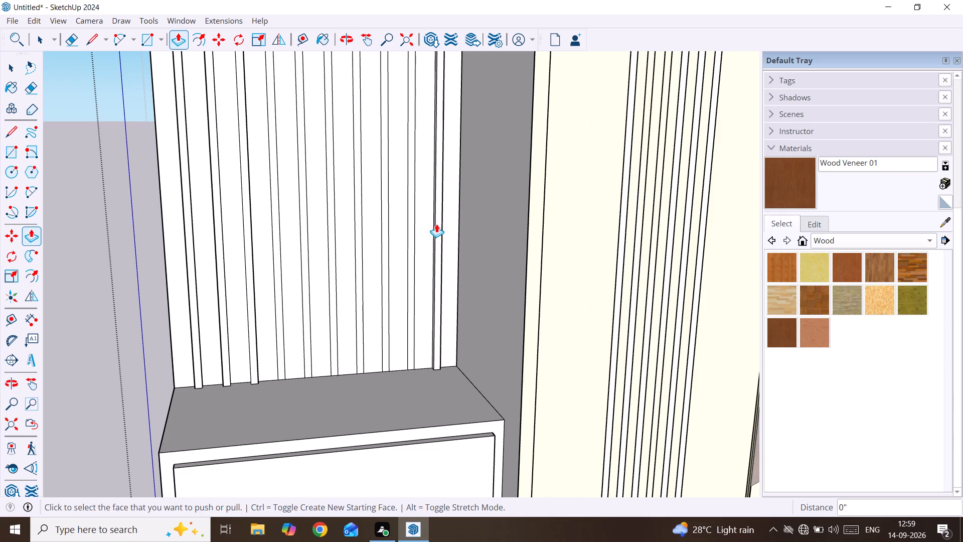
double_click(411, 235)
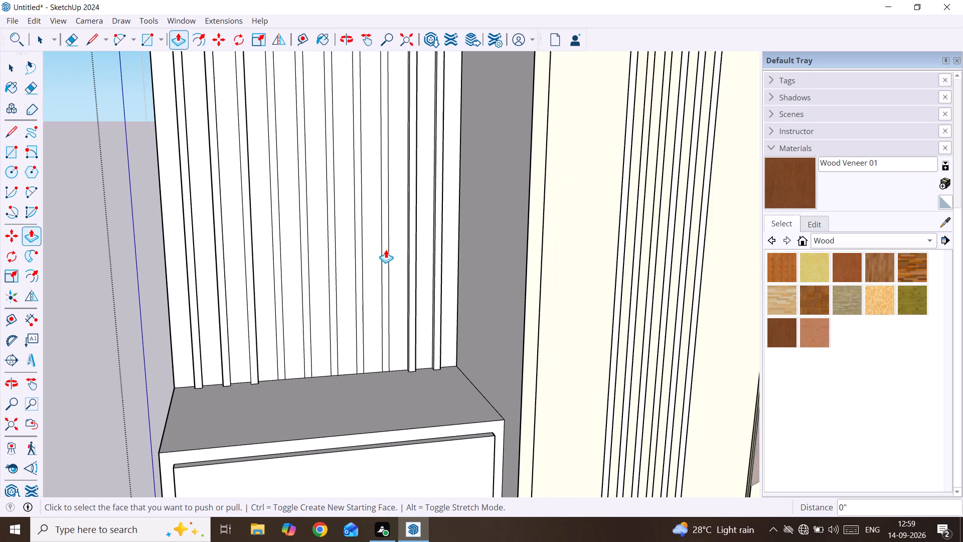
double_click(386, 249)
double_click(359, 260)
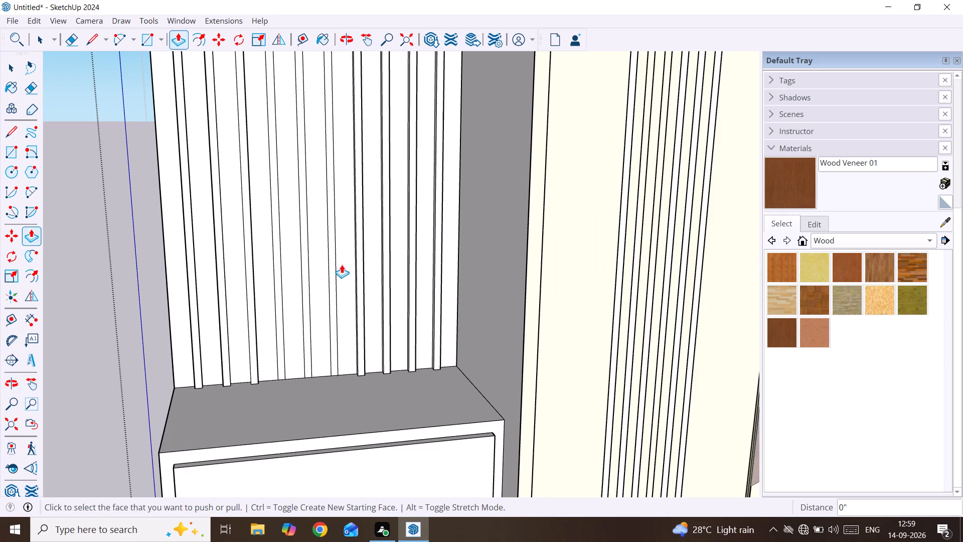
double_click(333, 269)
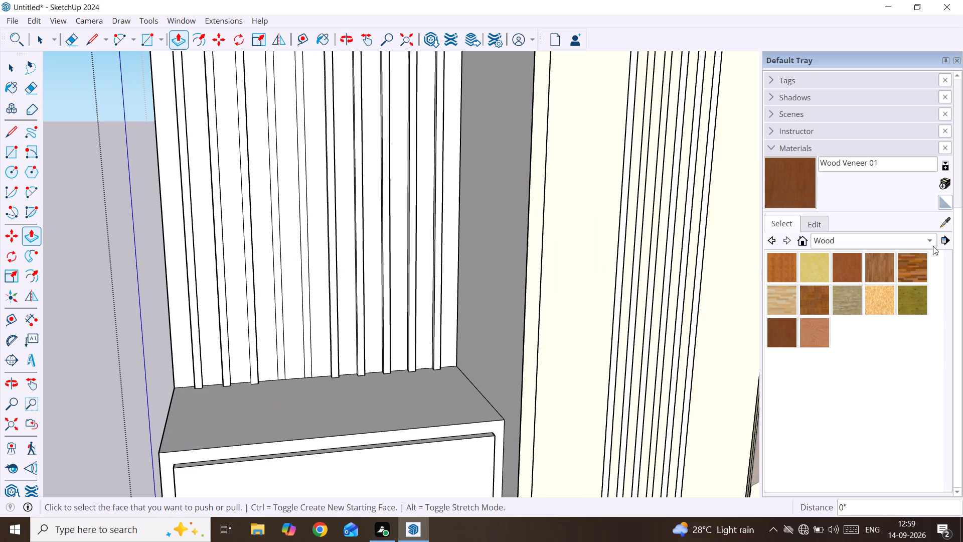
middle_drag(429, 276, 705, 257)
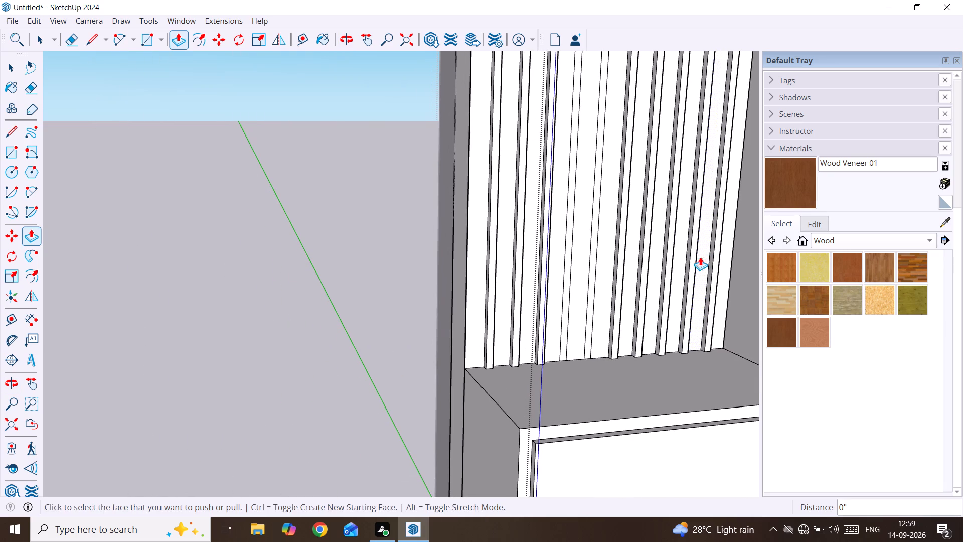
scroll(650, 312, up, 2)
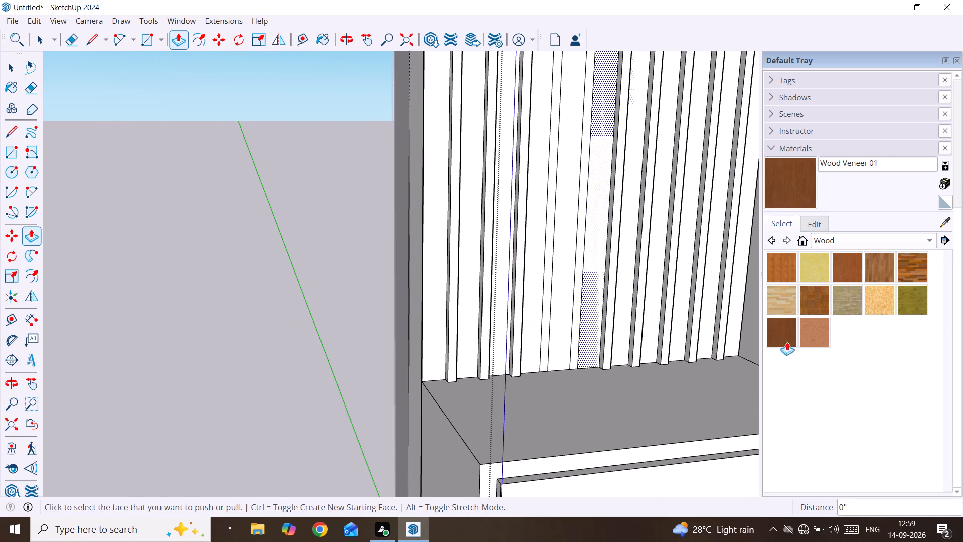
double_click(552, 244)
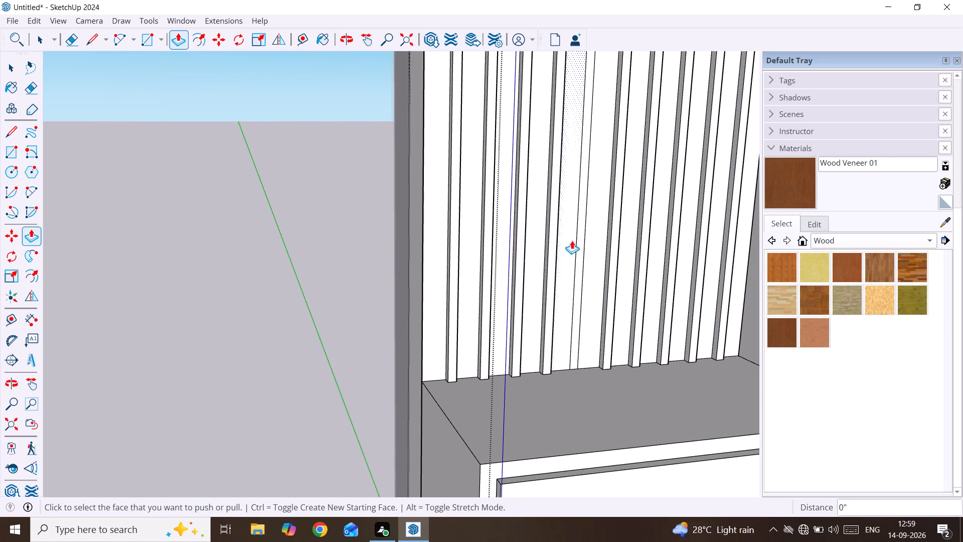
double_click(580, 232)
scroll(585, 242, down, 3)
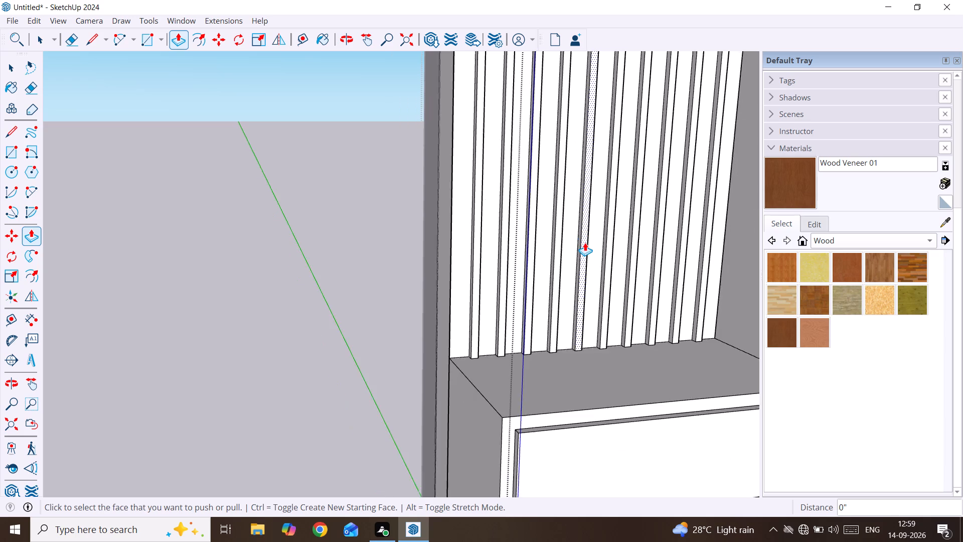
scroll(585, 242, down, 9)
middle_drag(585, 242, 471, 254)
key(space)
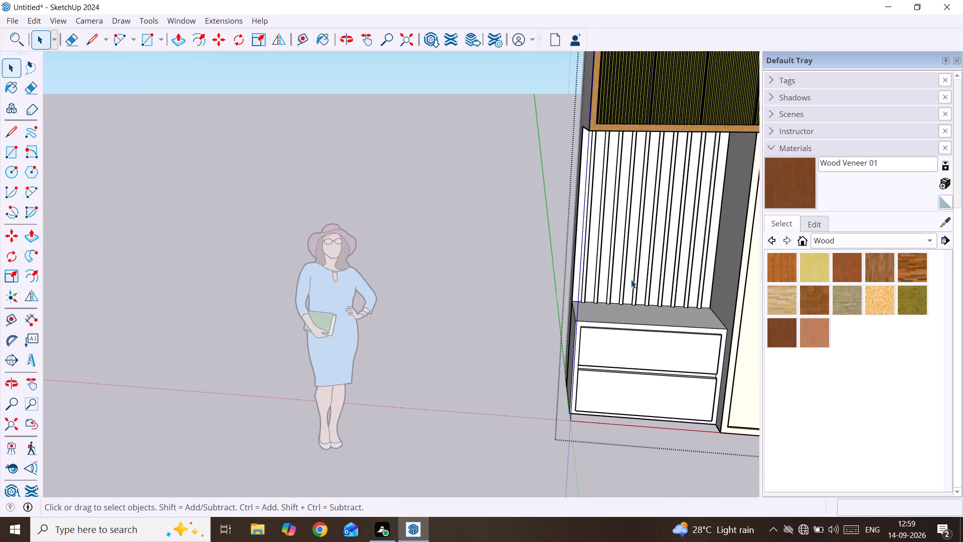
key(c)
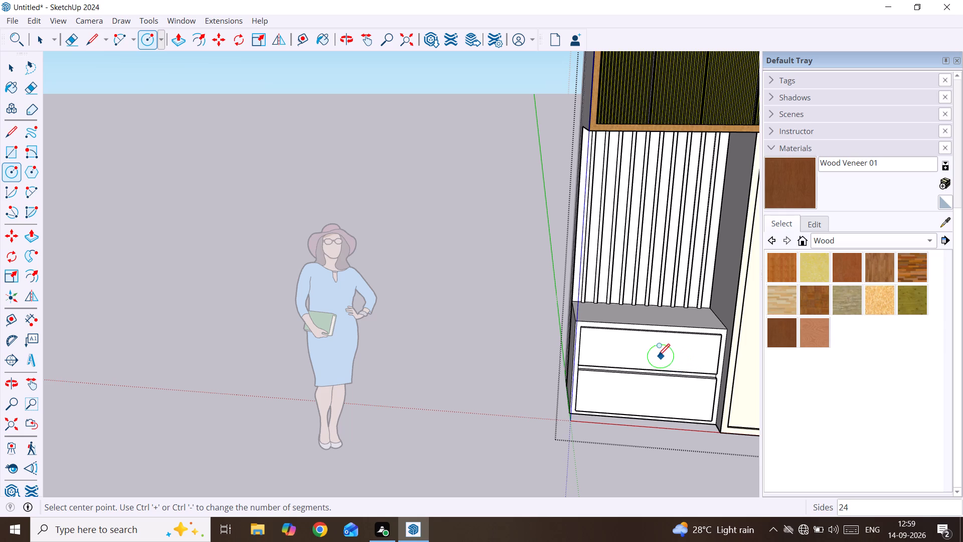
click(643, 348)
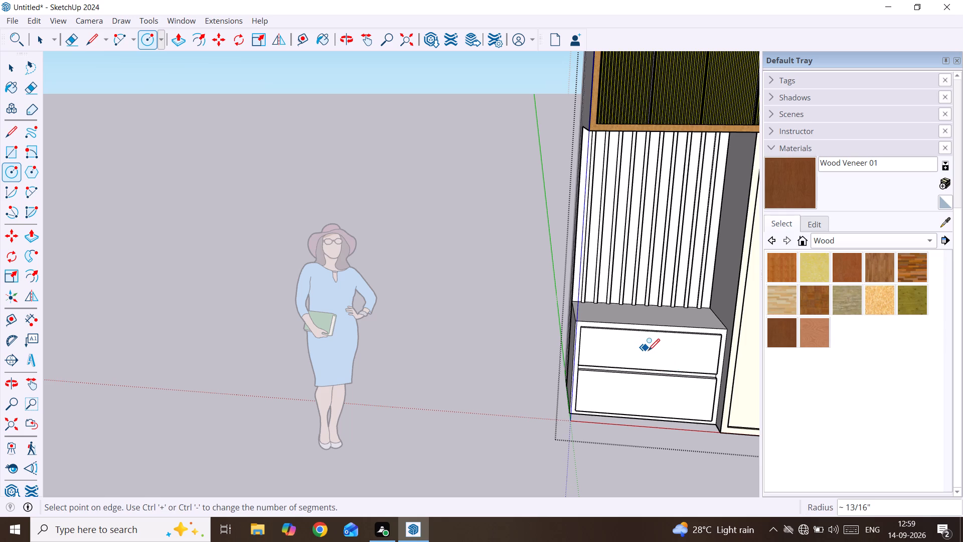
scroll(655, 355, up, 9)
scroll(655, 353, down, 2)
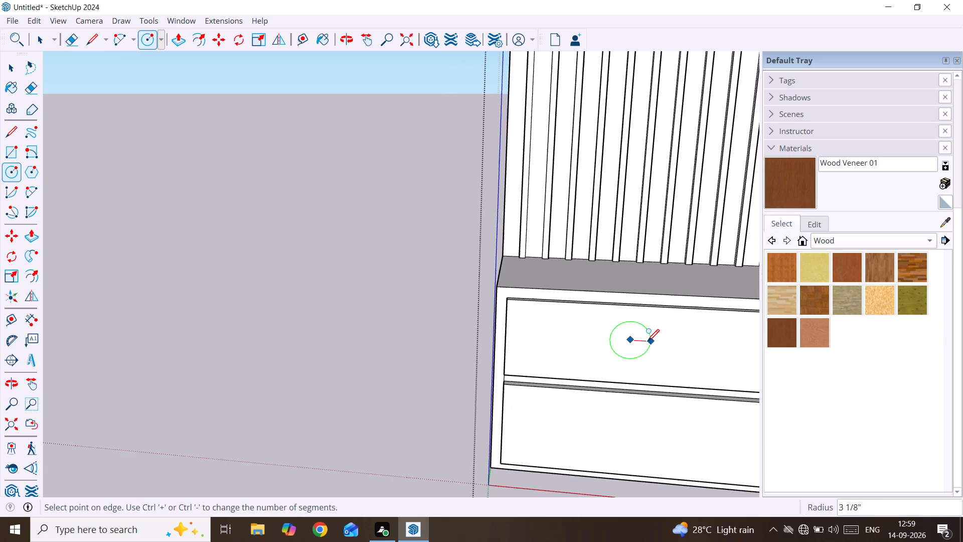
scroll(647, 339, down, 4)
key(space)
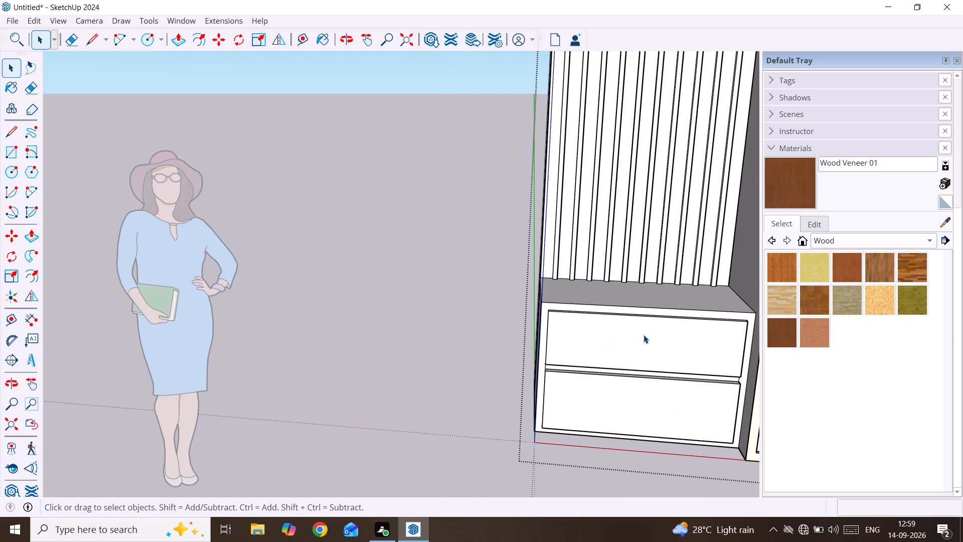
Draw a circle of about 13/16" radius near the middle of the upper drawer front for a knob.
key(c)
scroll(651, 341, up, 6)
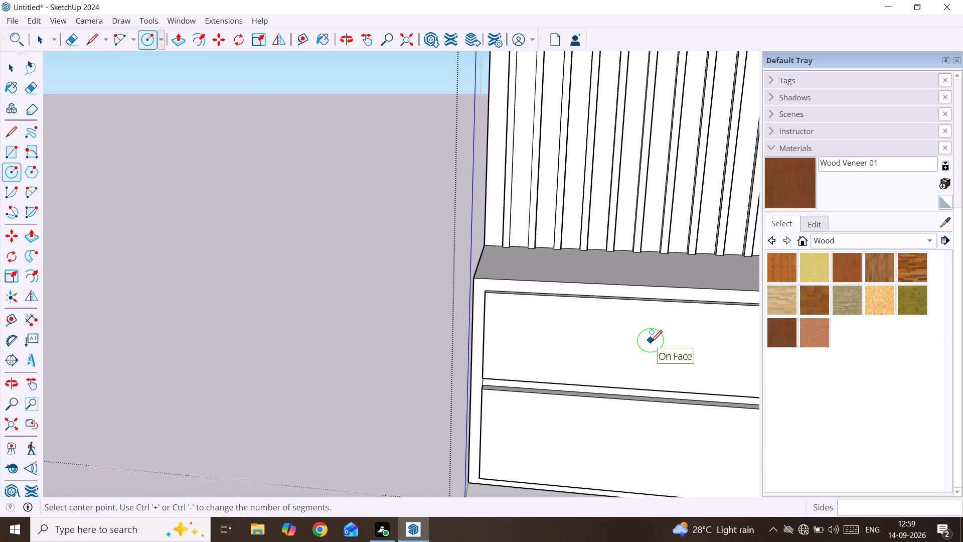
click(651, 341)
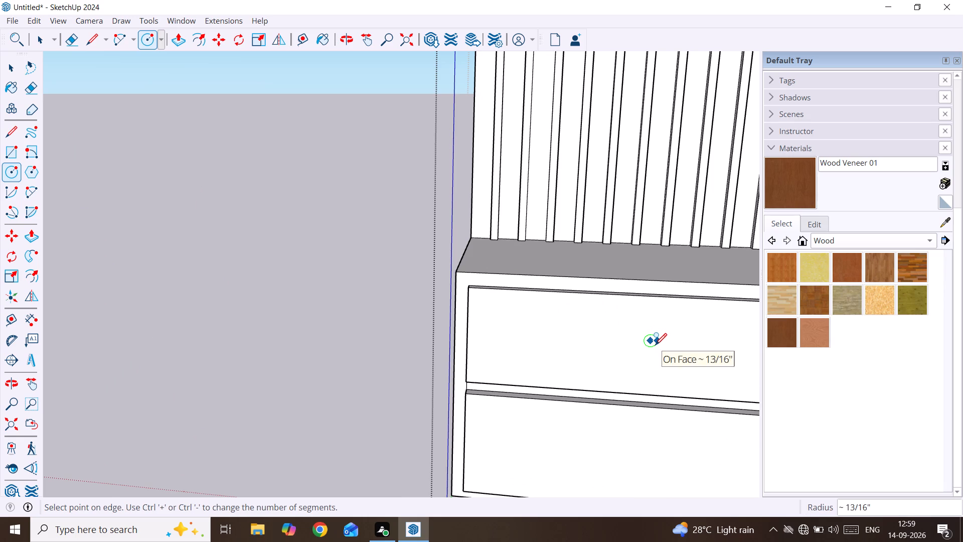
click(655, 344)
key(space)
Push/Pull the circle on the upper drawer front outward 1" to form a round knob.
scroll(655, 345, down, 10)
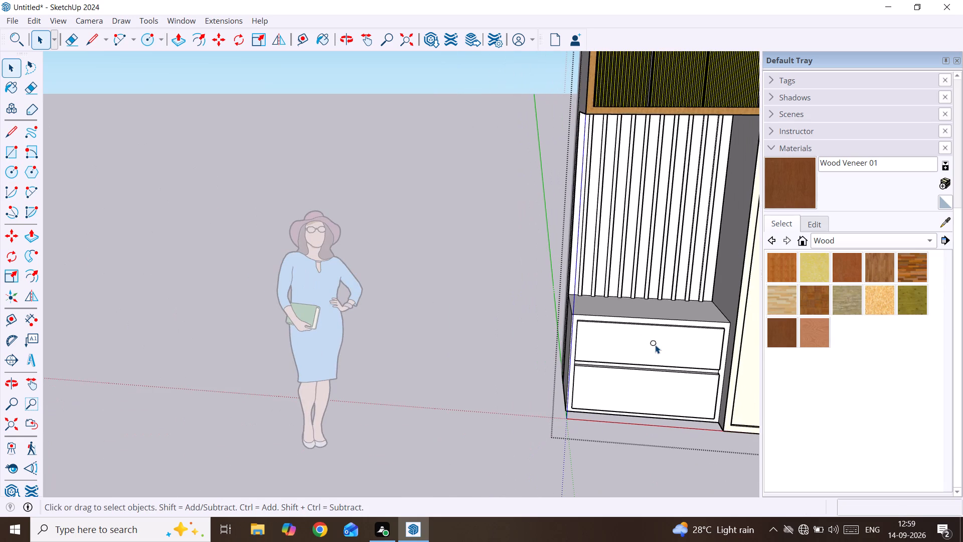
drag(643, 334, 666, 349)
scroll(666, 350, up, 7)
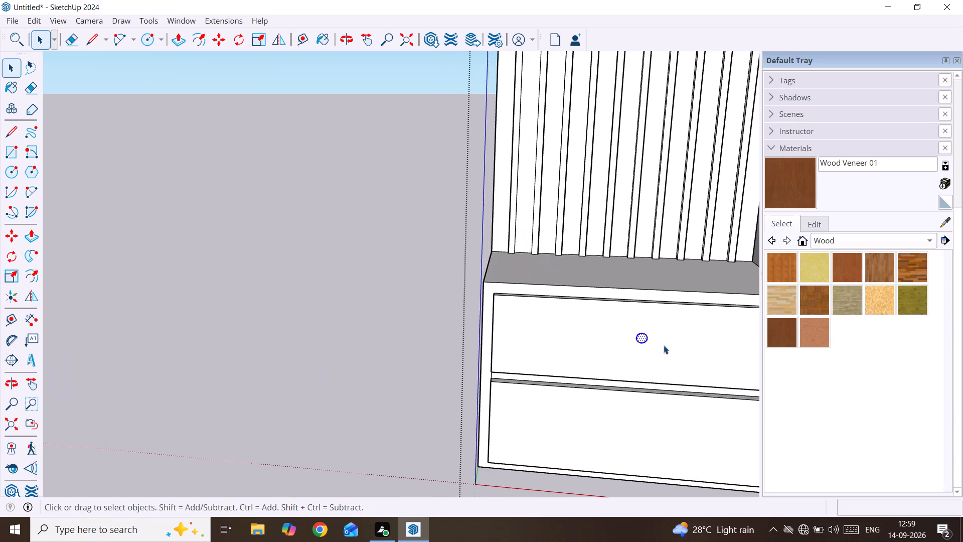
key(p)
scroll(639, 331, up, 10)
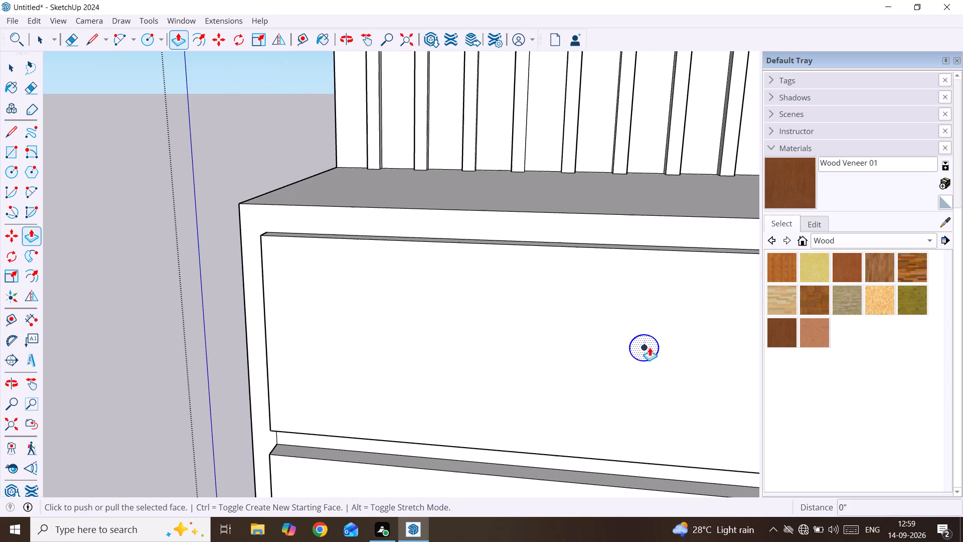
click(650, 349)
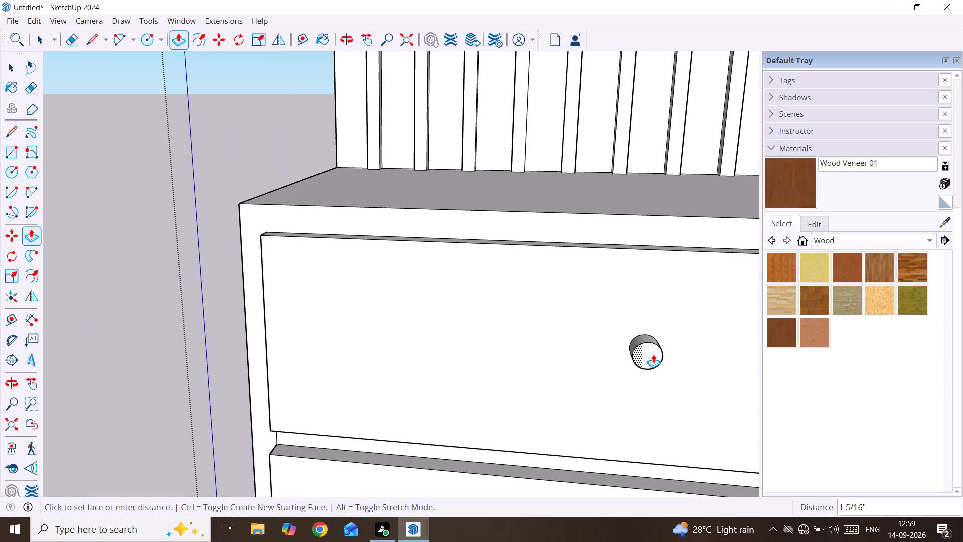
text(1")
key(Return)
key(space)
Copy the round knob from the upper drawer front straight down to the middle of the lower drawer front.
scroll(653, 354, down, 8)
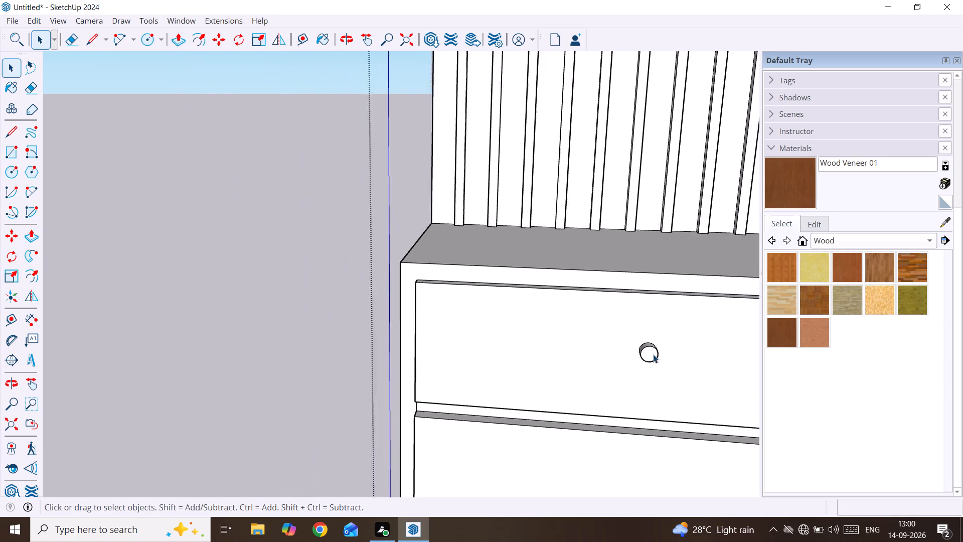
scroll(653, 354, down, 1)
drag(632, 343, 683, 368)
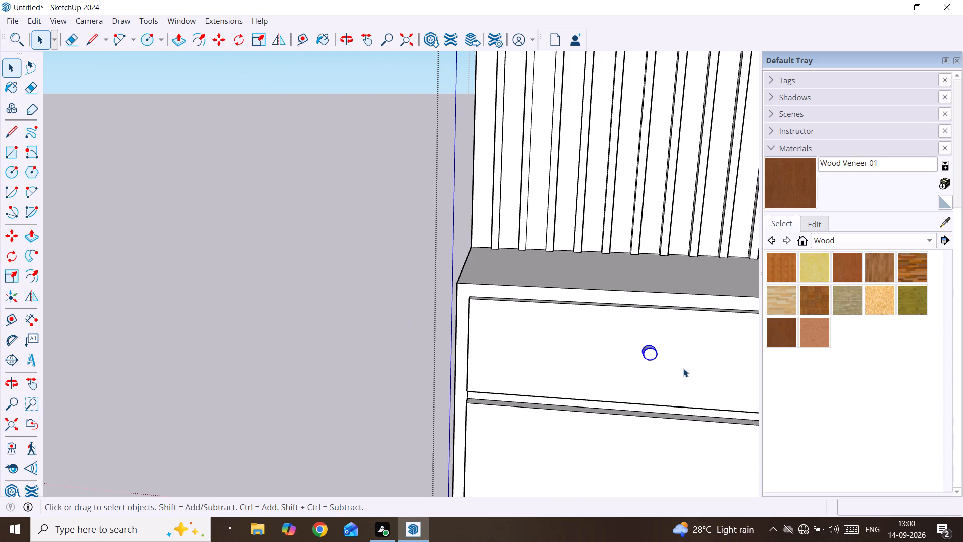
key(m)
click(652, 356)
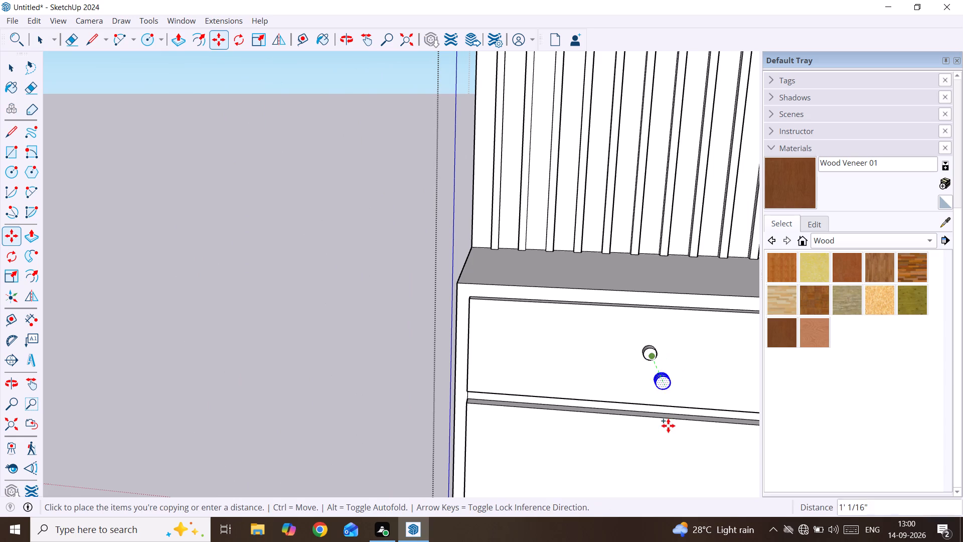
scroll(668, 426, down, 4)
shift+middle_drag(668, 426, 664, 335)
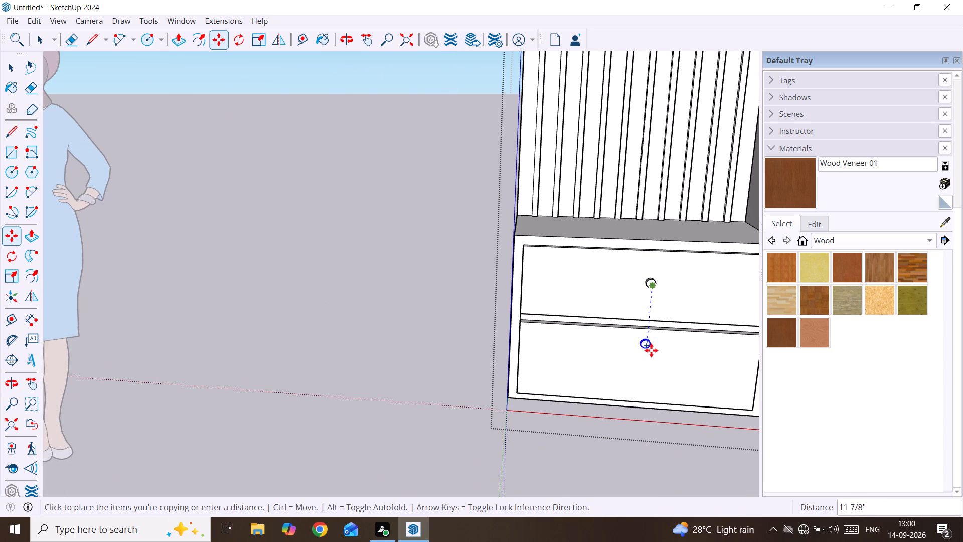
click(647, 368)
key(space)
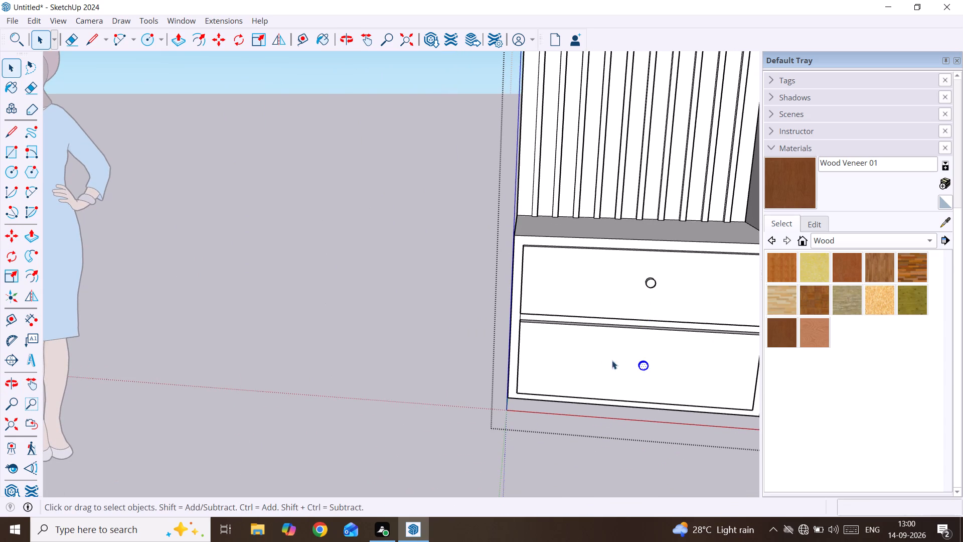
Draw a rectangle about 2' 8 1/2" by 2' 2" across the middle of the recess's vertical strips.
scroll(502, 368, down, 6)
middle_drag(526, 337, 517, 432)
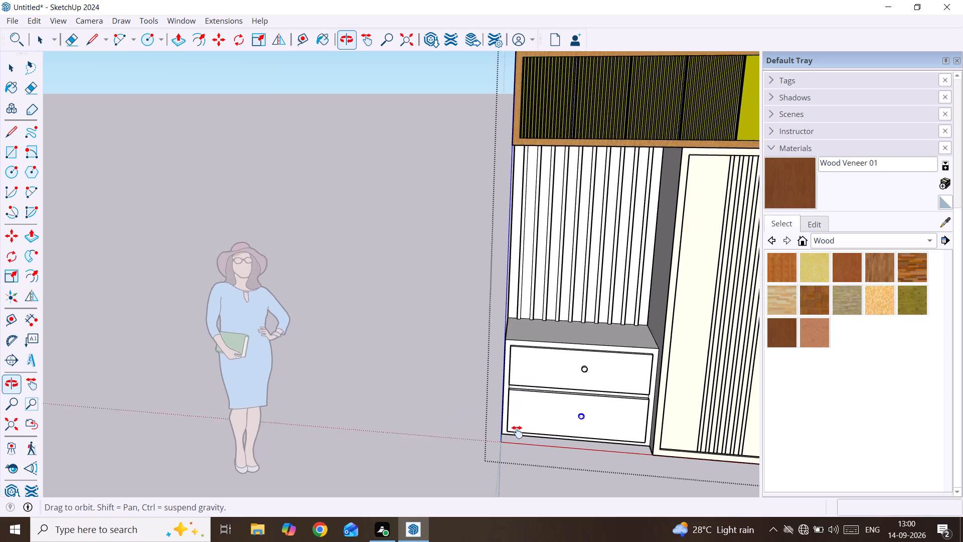
middle_drag(517, 432, 516, 439)
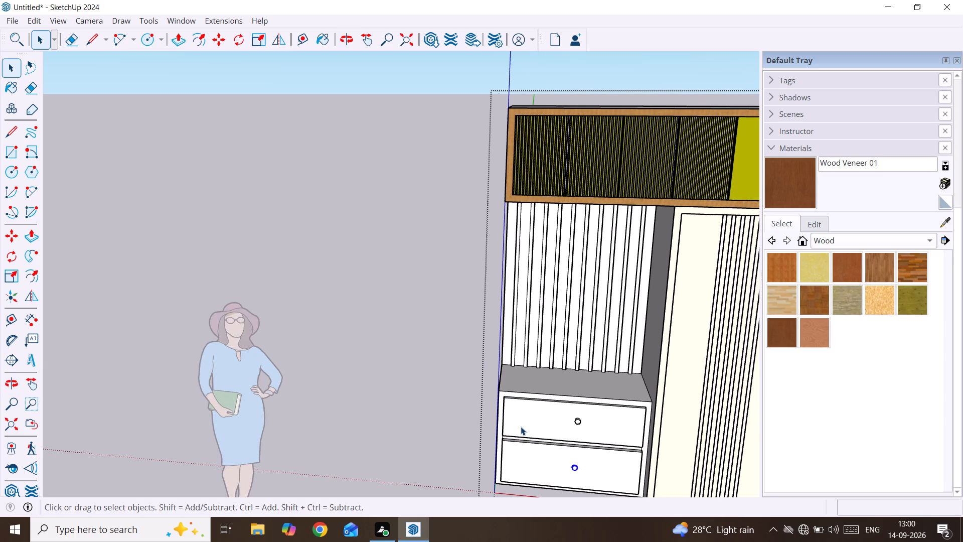
key(r)
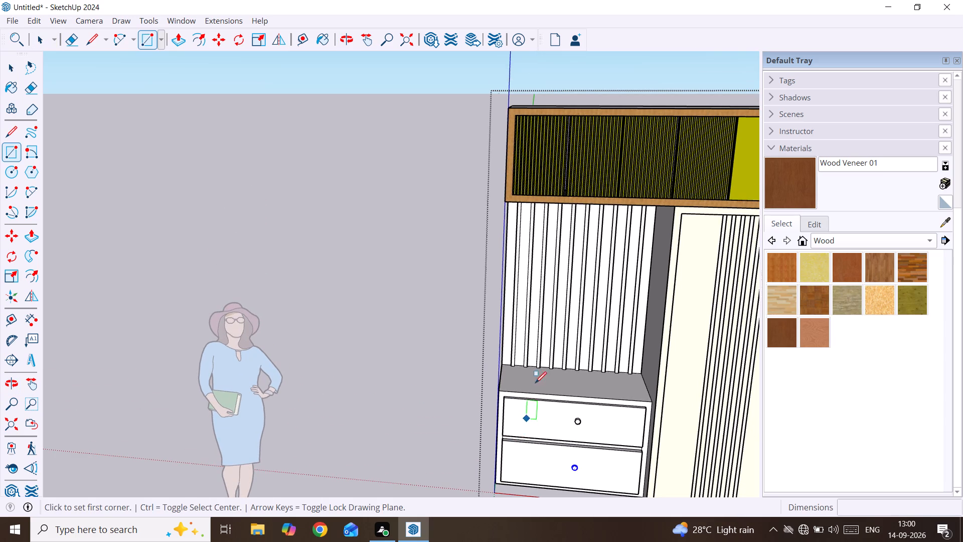
click(544, 252)
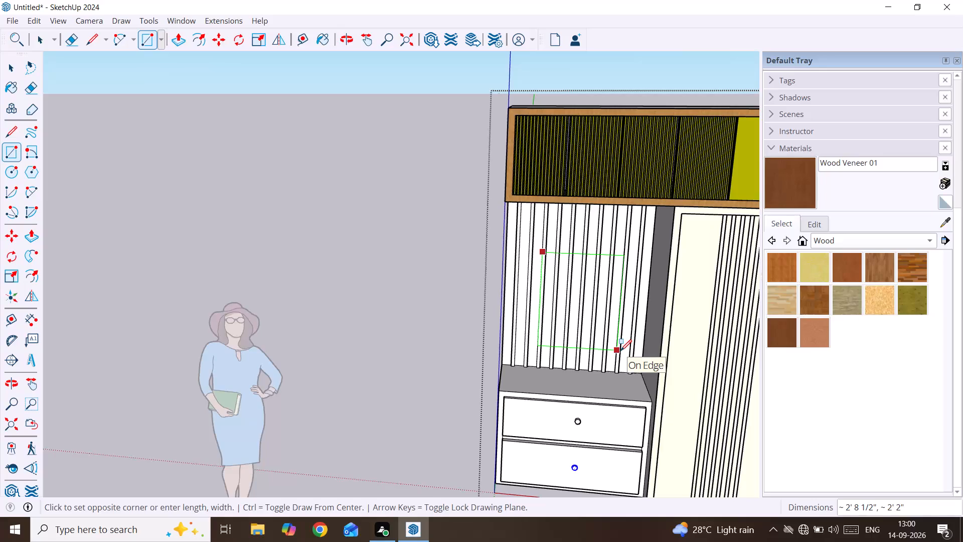
click(620, 351)
key(space)
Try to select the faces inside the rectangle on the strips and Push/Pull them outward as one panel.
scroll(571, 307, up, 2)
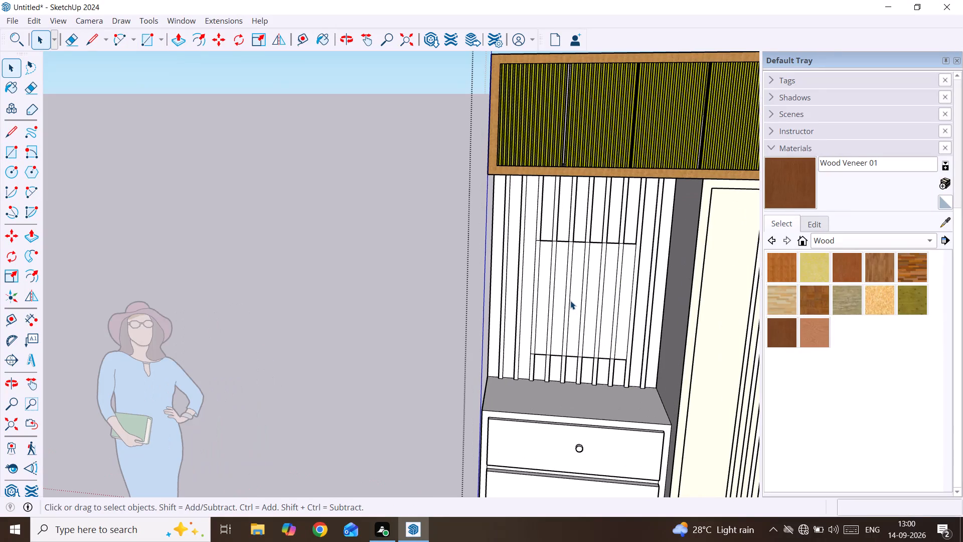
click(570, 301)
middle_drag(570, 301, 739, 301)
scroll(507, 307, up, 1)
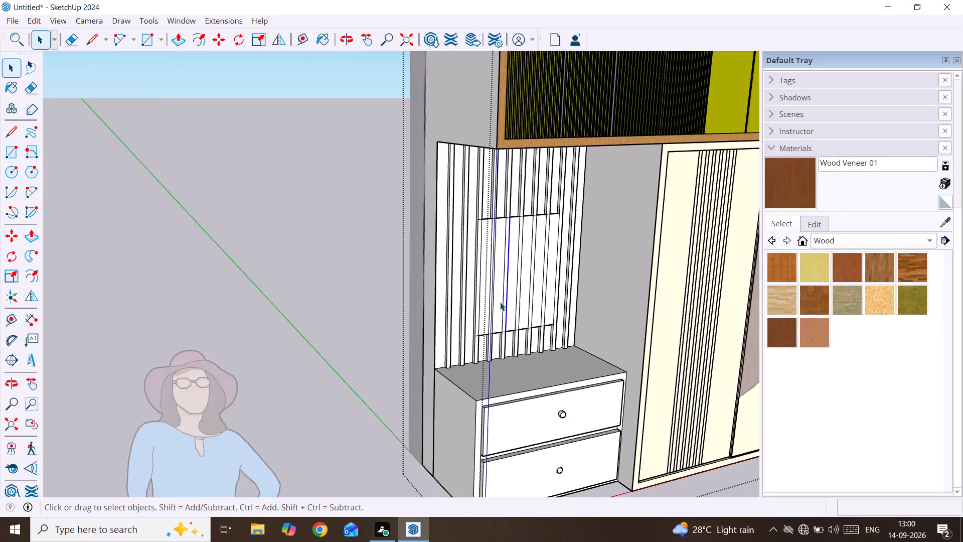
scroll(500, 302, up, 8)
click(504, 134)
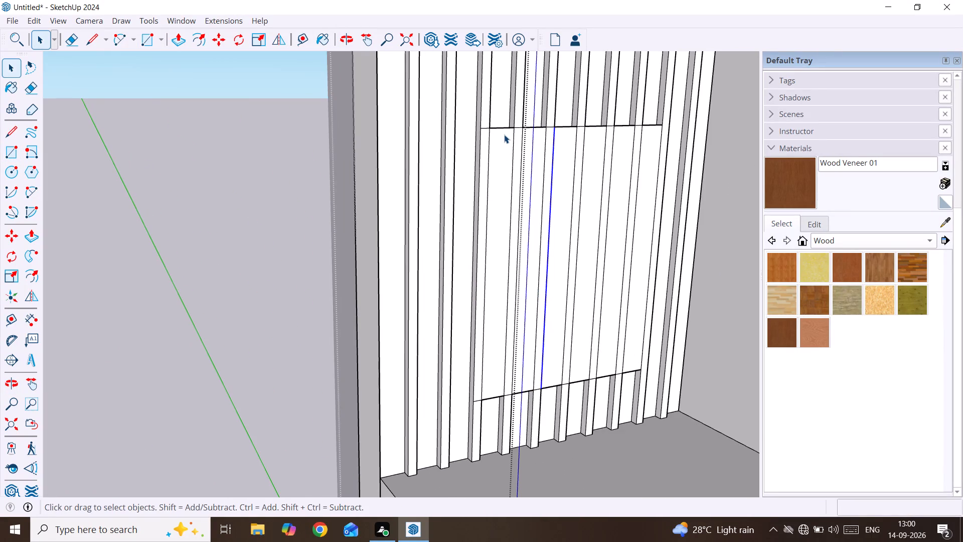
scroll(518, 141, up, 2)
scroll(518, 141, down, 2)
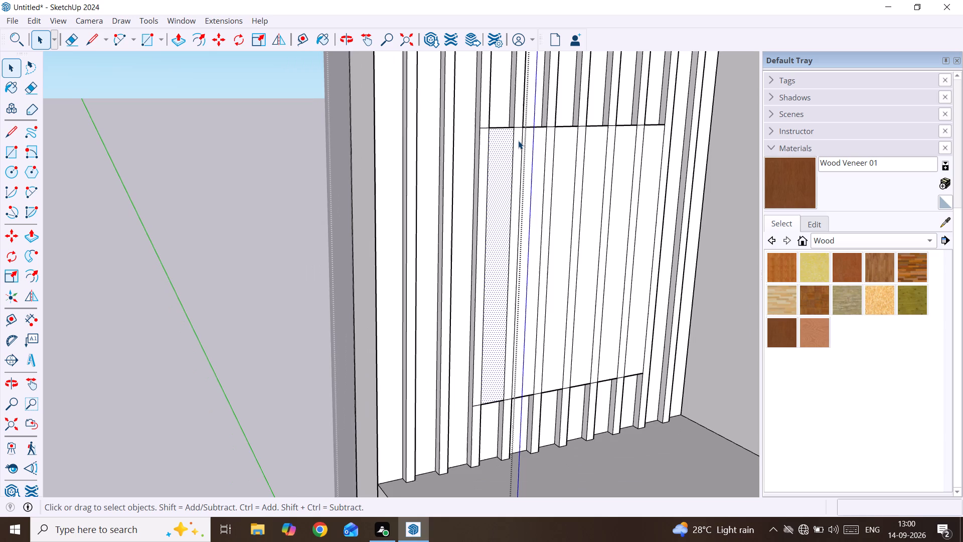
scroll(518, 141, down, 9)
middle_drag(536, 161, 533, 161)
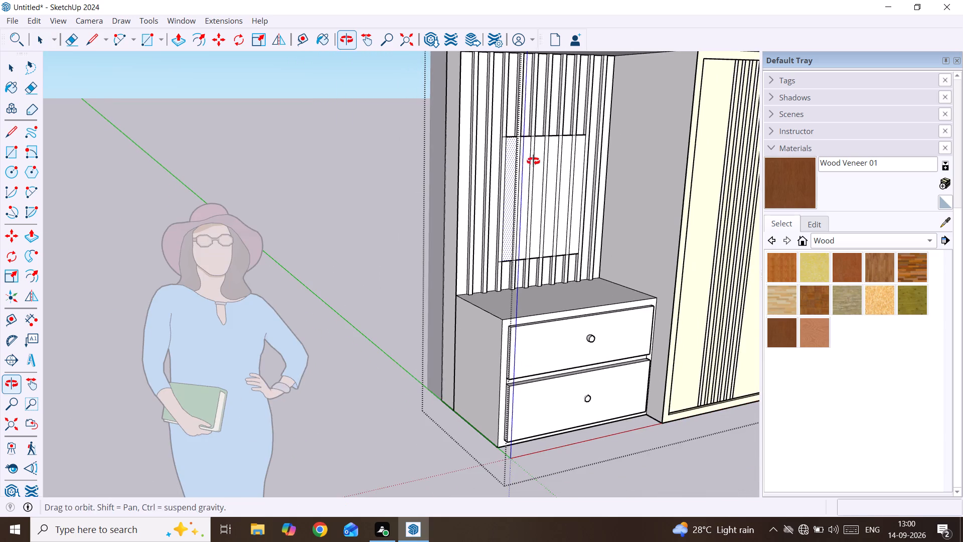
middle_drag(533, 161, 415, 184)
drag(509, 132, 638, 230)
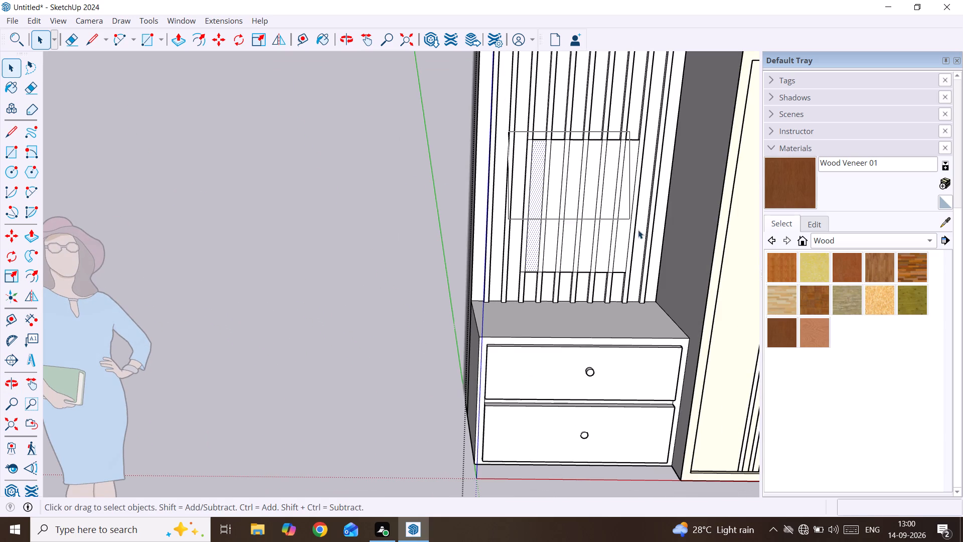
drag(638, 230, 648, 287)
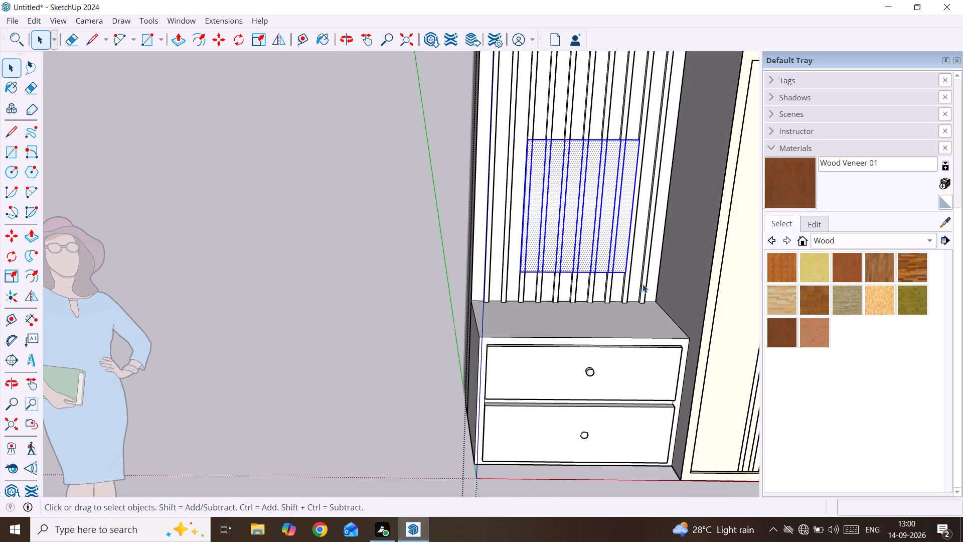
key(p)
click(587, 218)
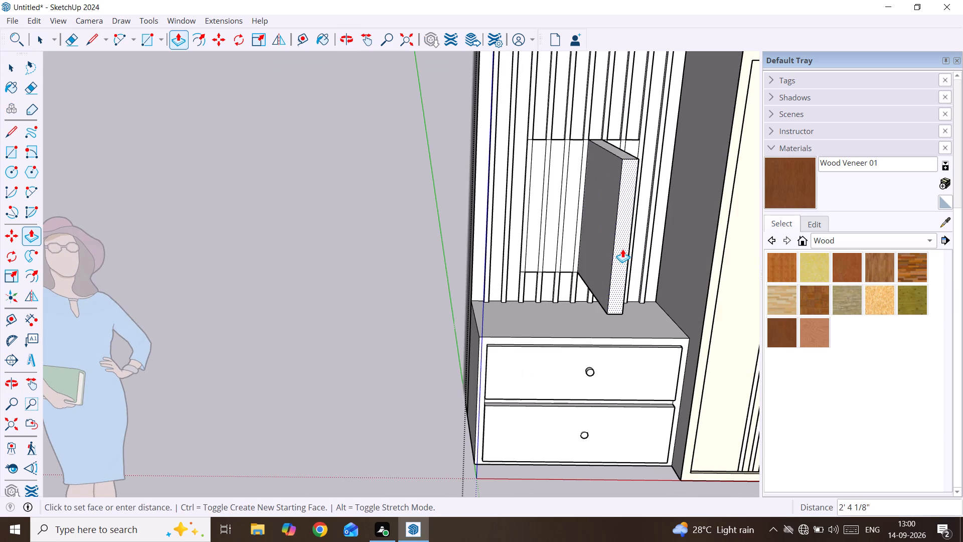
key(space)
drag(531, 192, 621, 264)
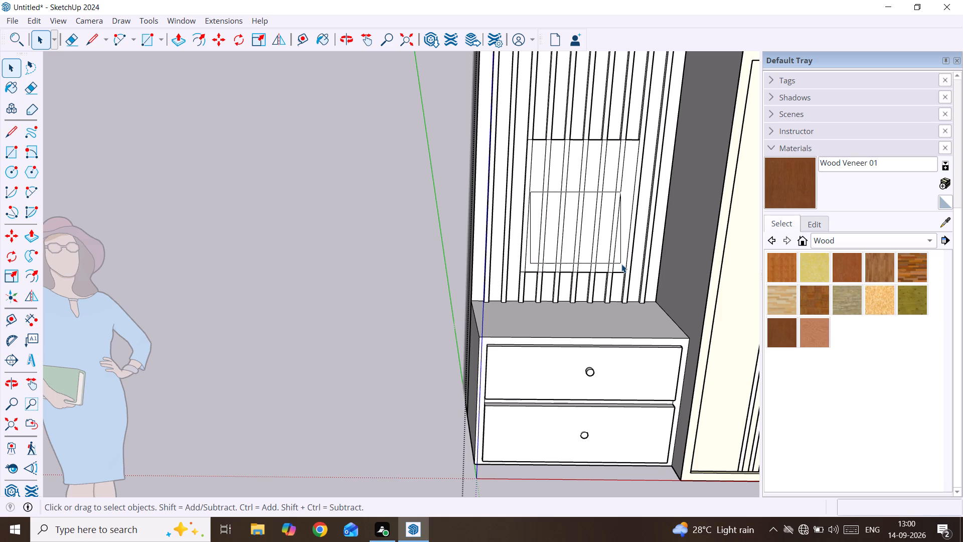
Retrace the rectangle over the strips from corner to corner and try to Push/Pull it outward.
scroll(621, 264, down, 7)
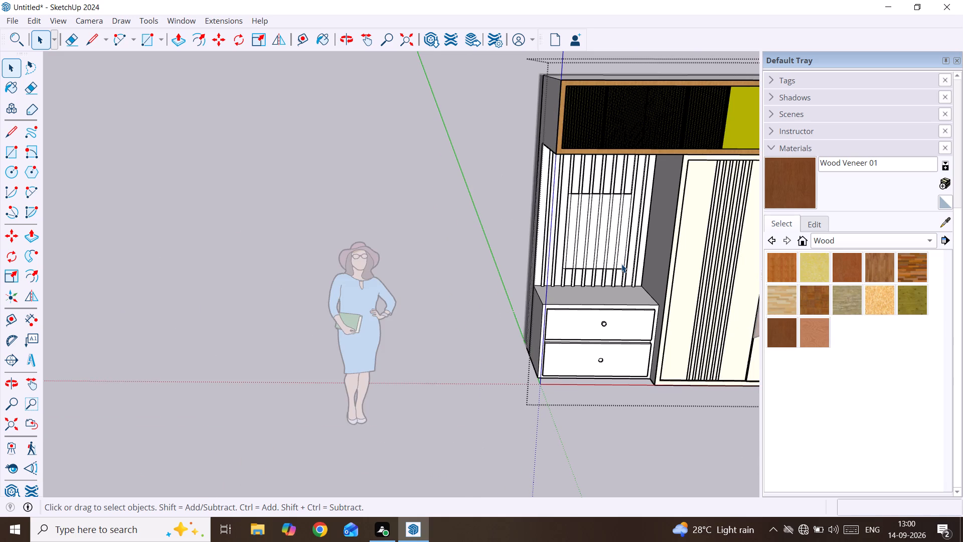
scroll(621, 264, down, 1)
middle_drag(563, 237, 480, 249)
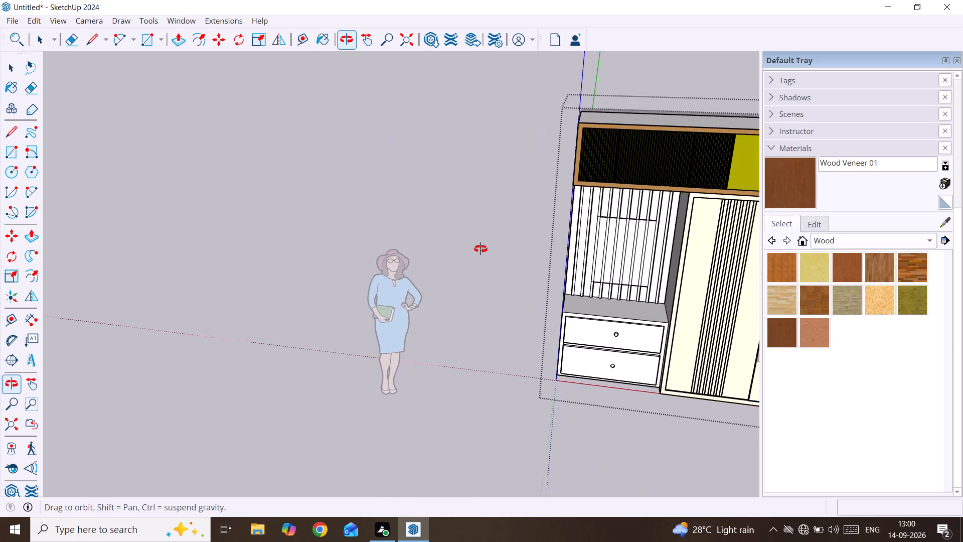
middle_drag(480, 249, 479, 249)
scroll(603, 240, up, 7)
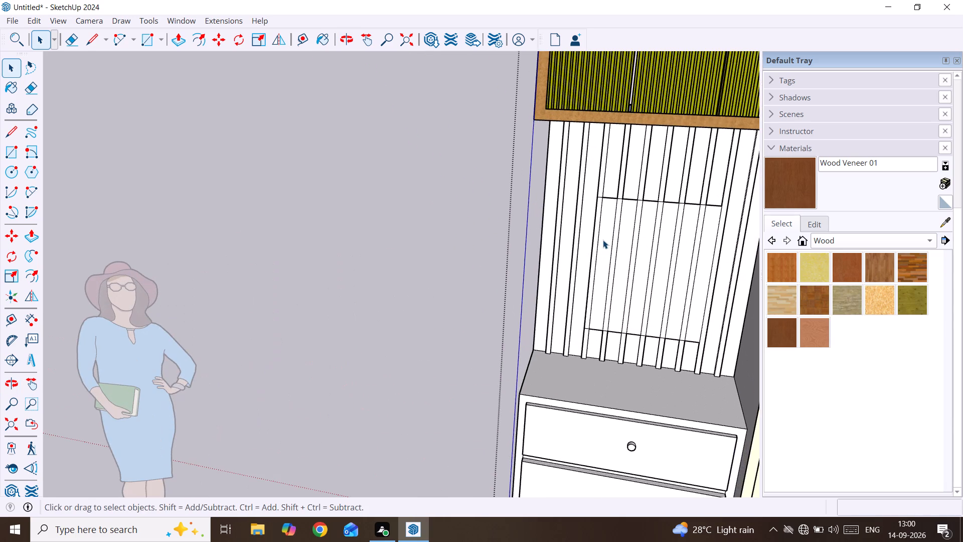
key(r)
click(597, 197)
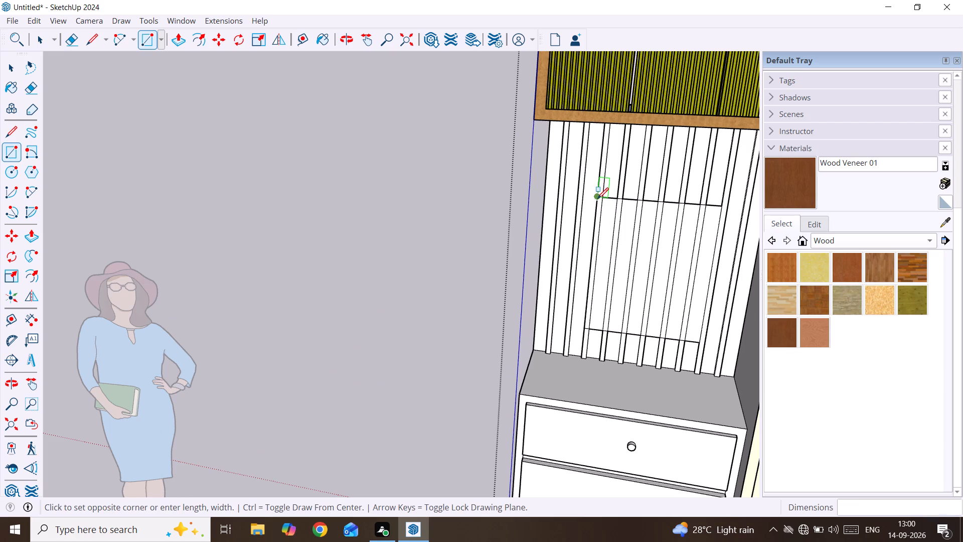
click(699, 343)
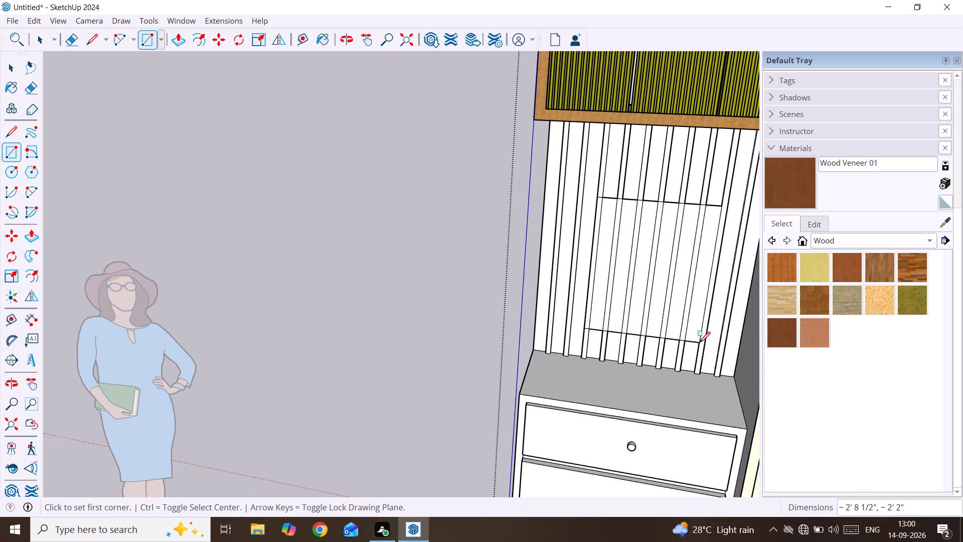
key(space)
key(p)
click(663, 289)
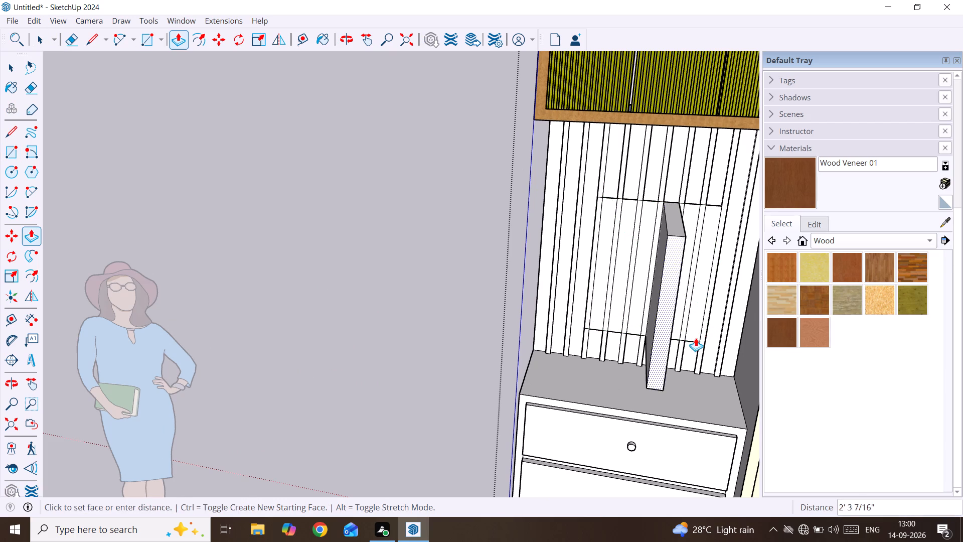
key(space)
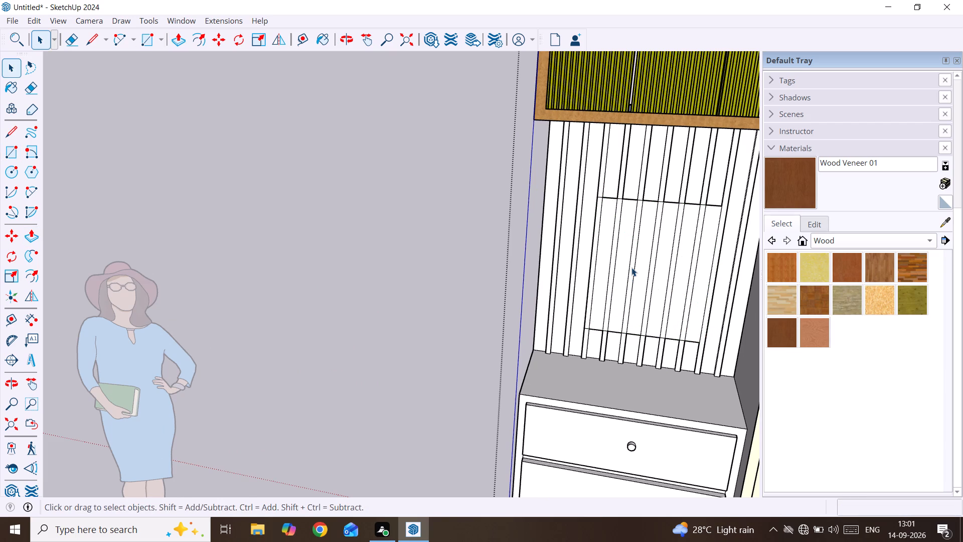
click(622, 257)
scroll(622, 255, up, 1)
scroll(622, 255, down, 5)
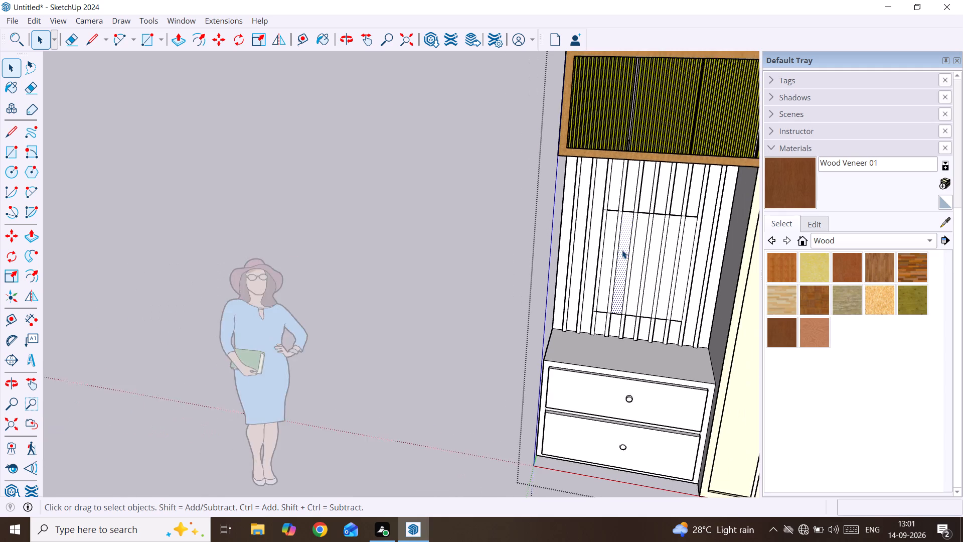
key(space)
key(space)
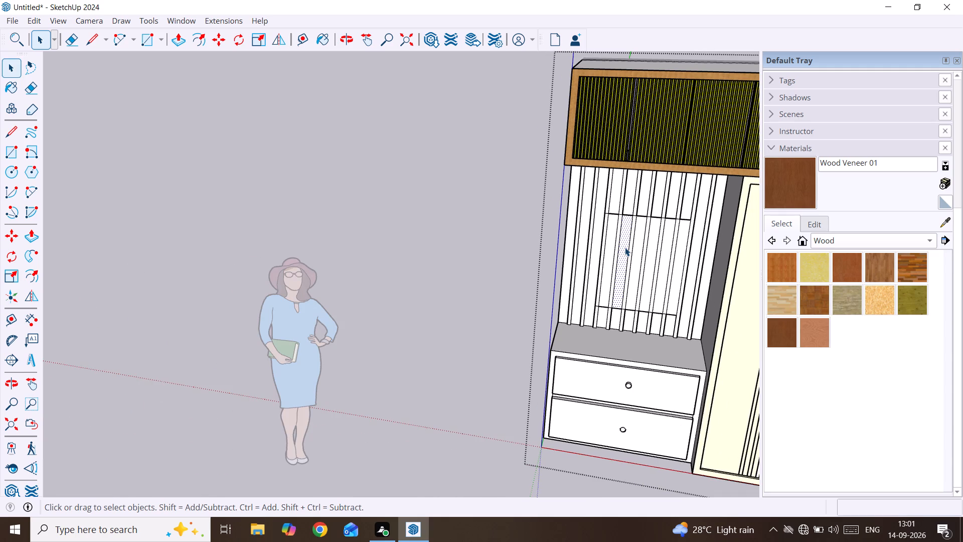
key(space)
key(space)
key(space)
Leave the wardrobe's editing context.
click(483, 279)
middle_drag(495, 268, 636, 280)
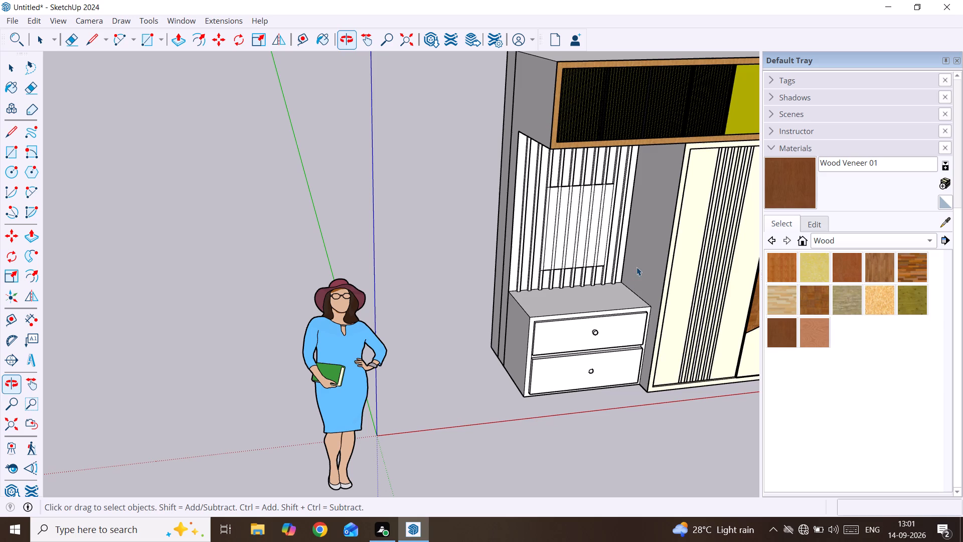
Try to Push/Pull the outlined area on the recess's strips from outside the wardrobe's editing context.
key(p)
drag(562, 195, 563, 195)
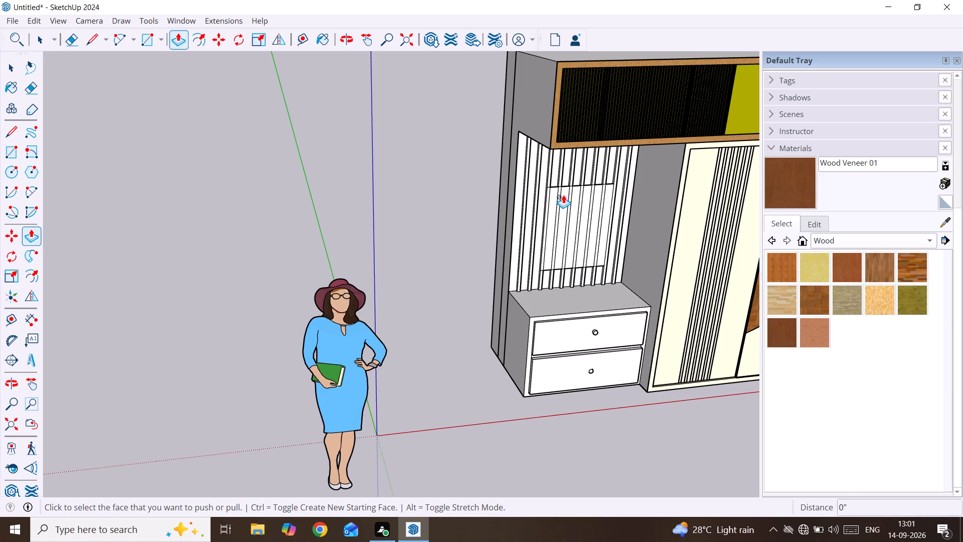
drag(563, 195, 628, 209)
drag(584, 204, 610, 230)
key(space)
Draw a separate rectangle about 2' 11 15/16" by 2' 2" over the outlined area on the recess's strips.
scroll(584, 218, up, 3)
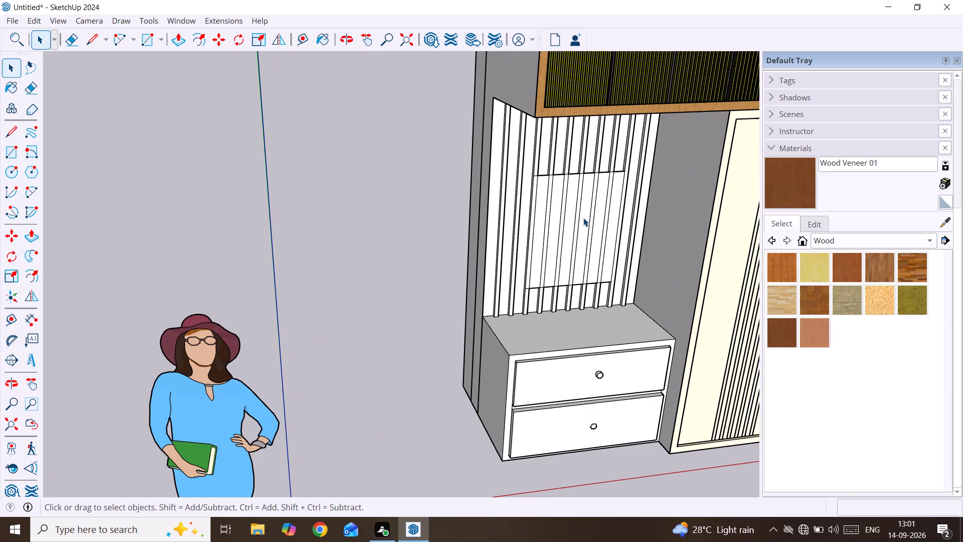
key(r)
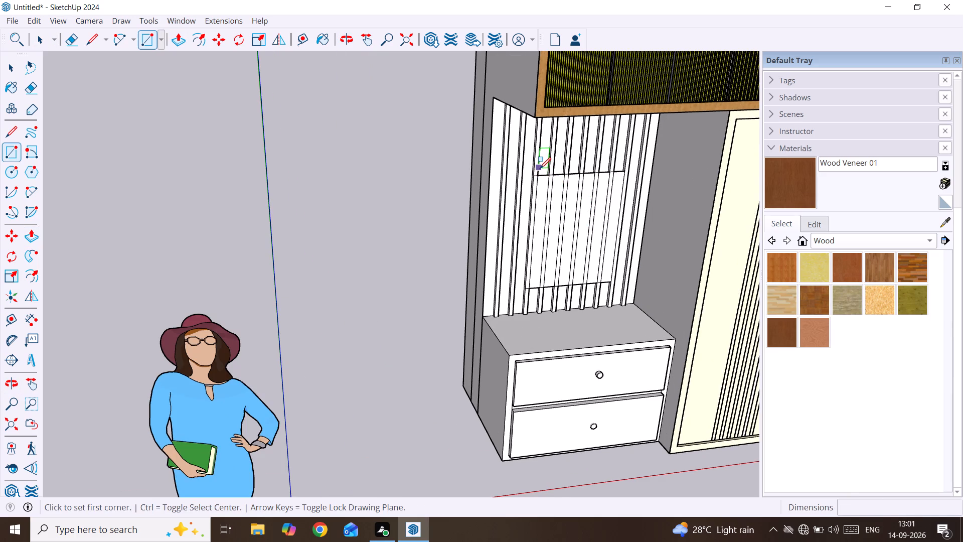
drag(535, 164, 540, 168)
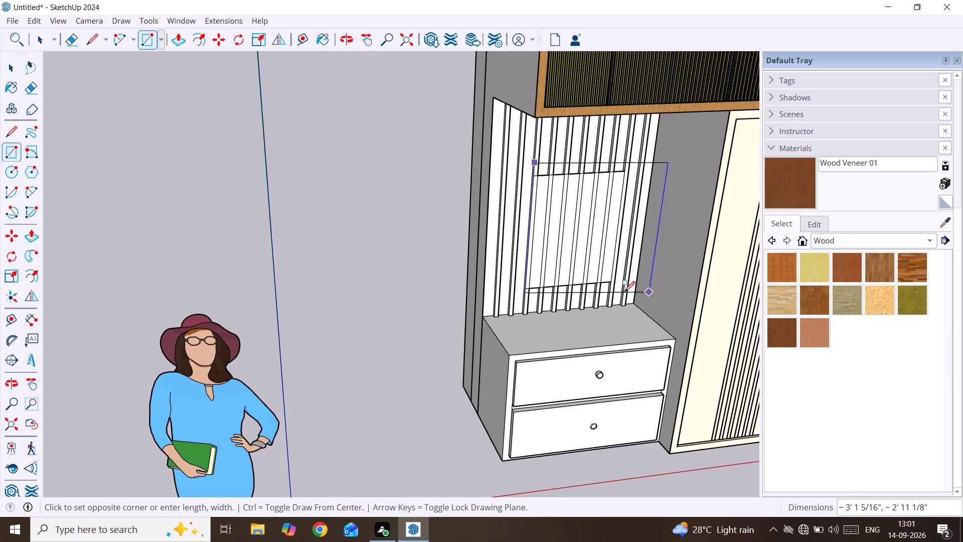
click(613, 287)
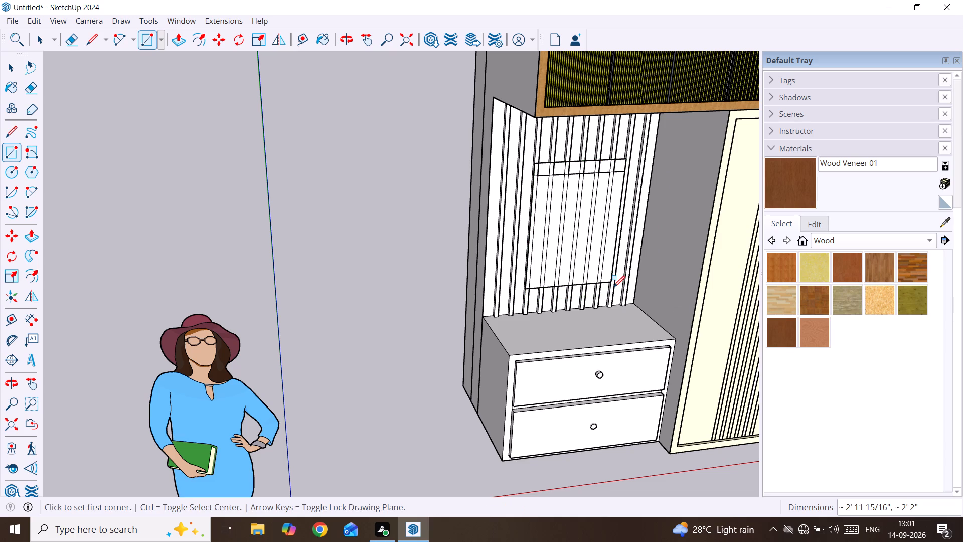
Push/Pull the new rectangle on the strips outward about 5/8" and again by 2" to form a raised panel.
key(space)
key(p)
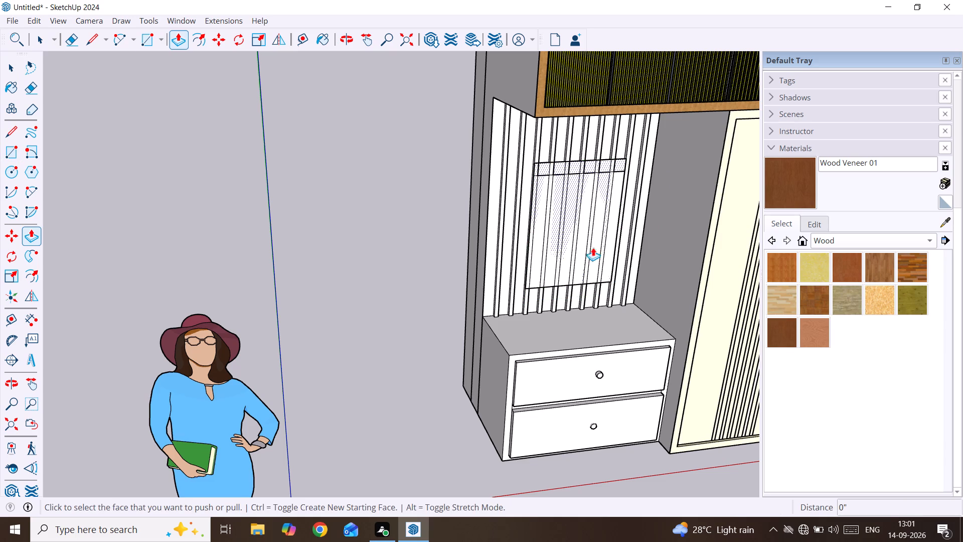
click(586, 233)
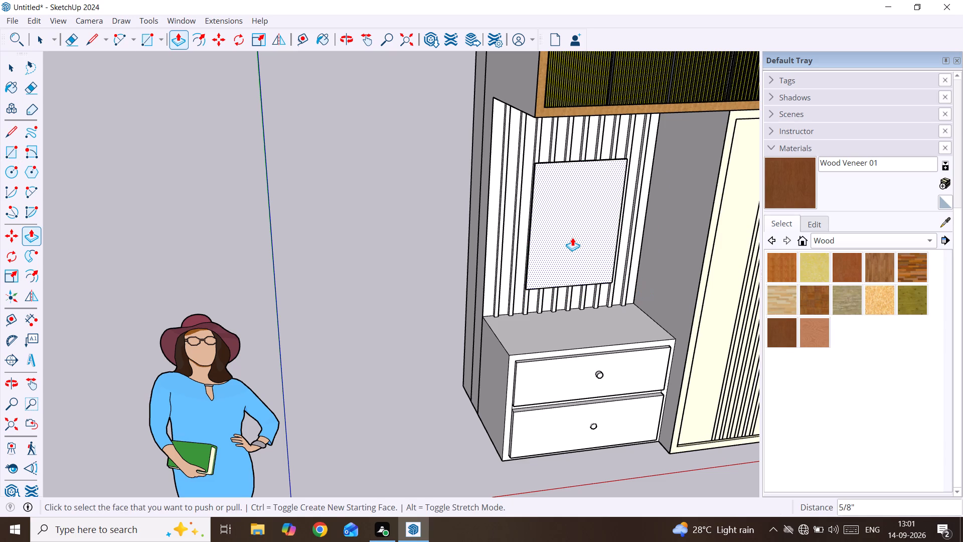
click(572, 237)
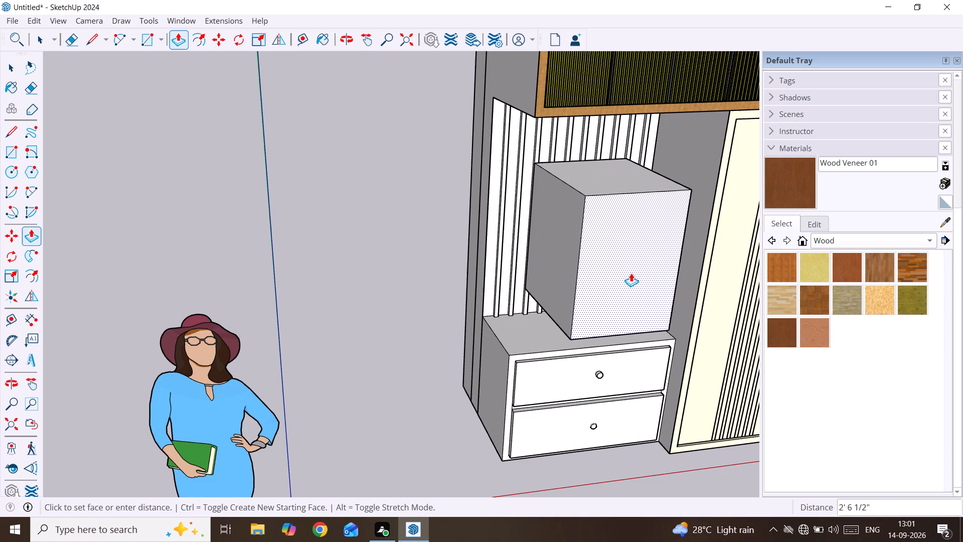
click(631, 273)
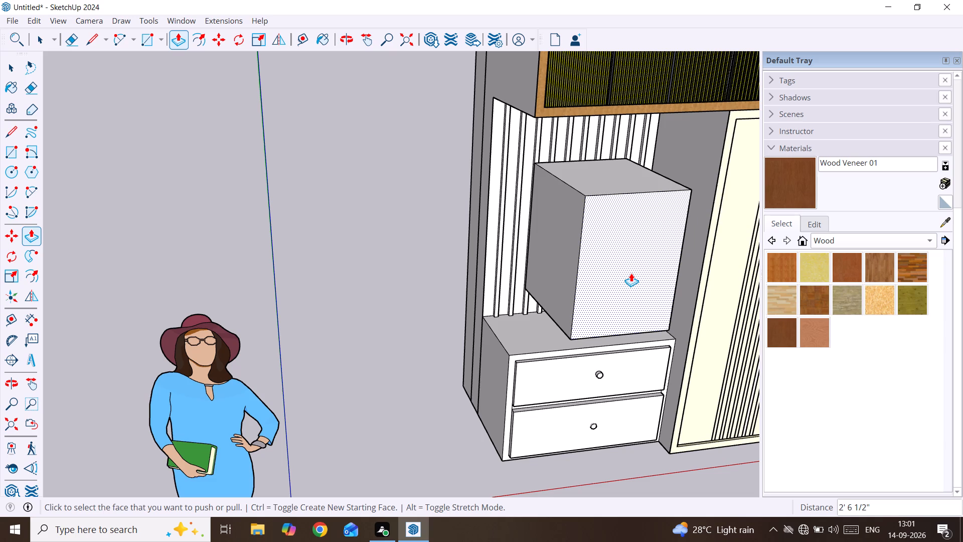
text(2")
key(Return)
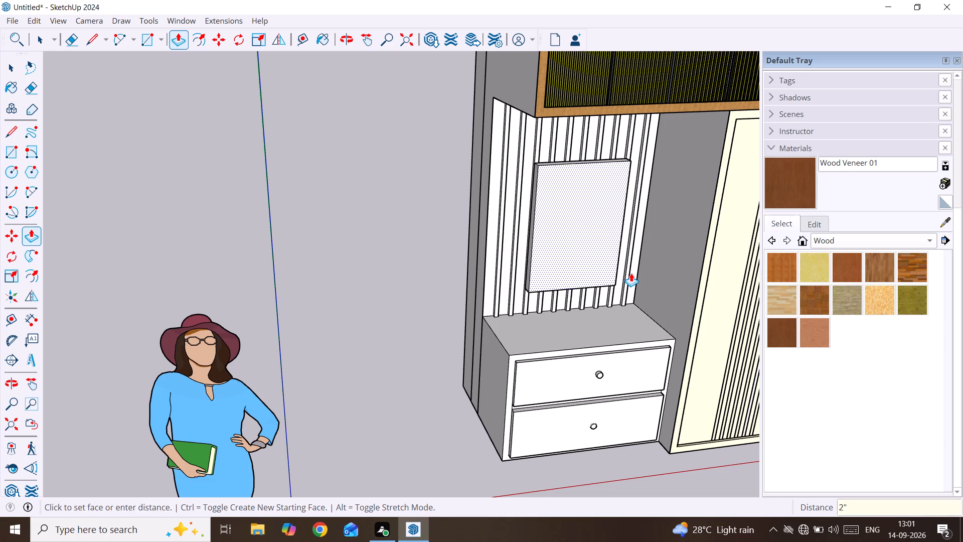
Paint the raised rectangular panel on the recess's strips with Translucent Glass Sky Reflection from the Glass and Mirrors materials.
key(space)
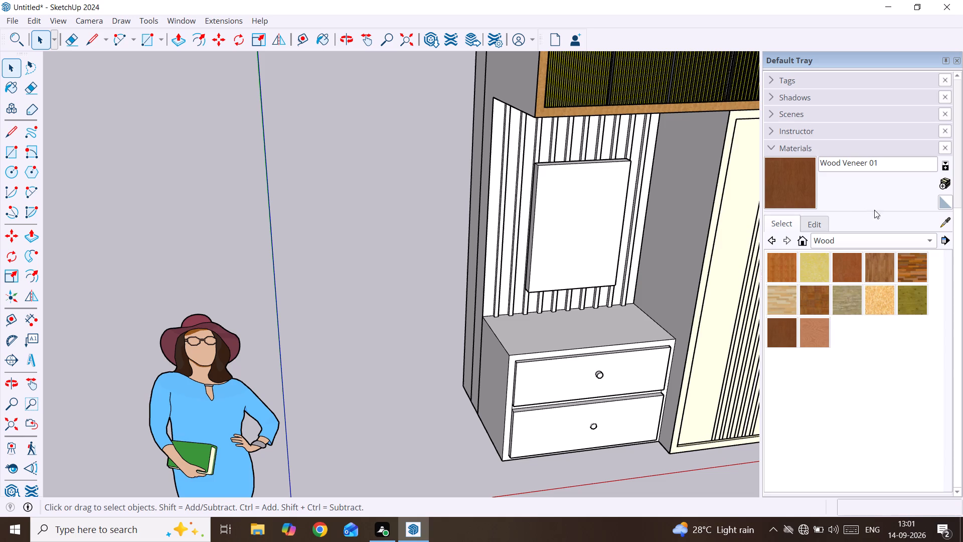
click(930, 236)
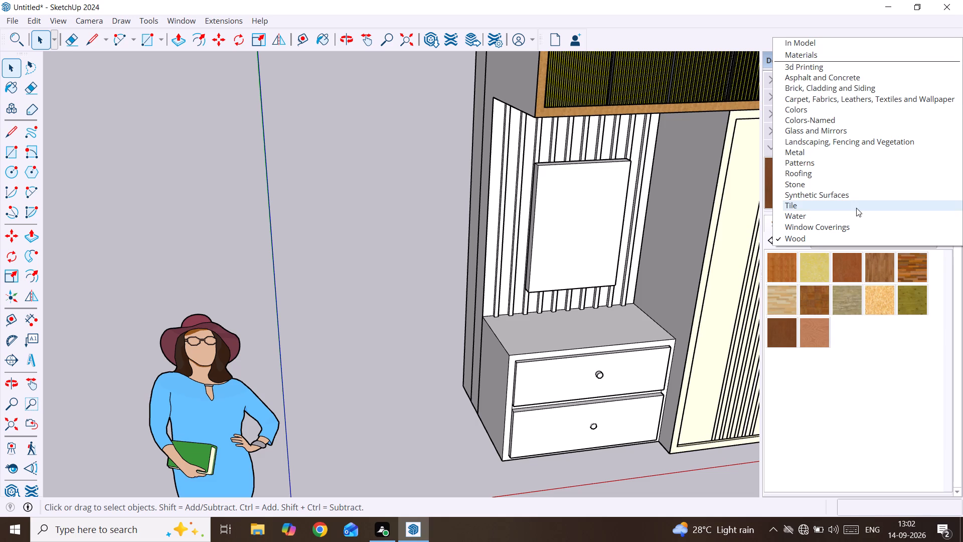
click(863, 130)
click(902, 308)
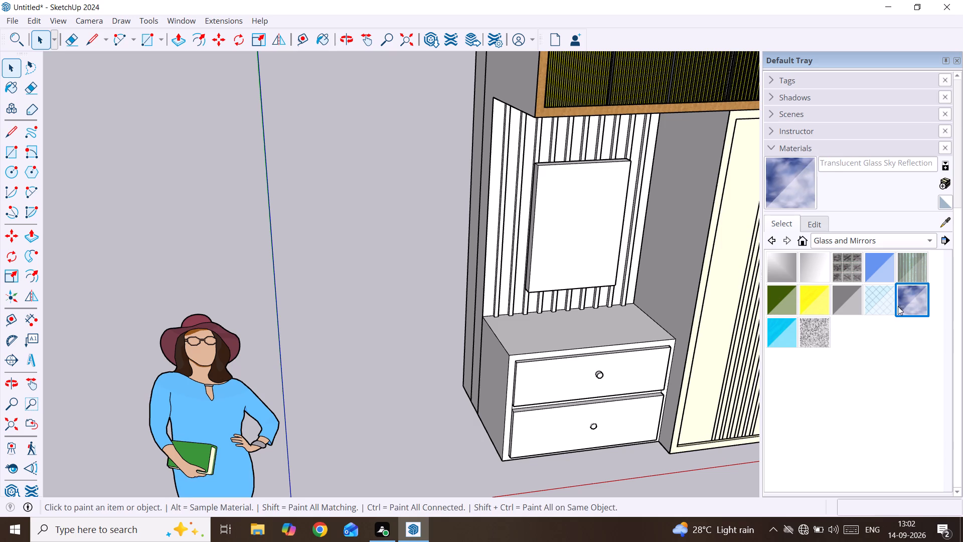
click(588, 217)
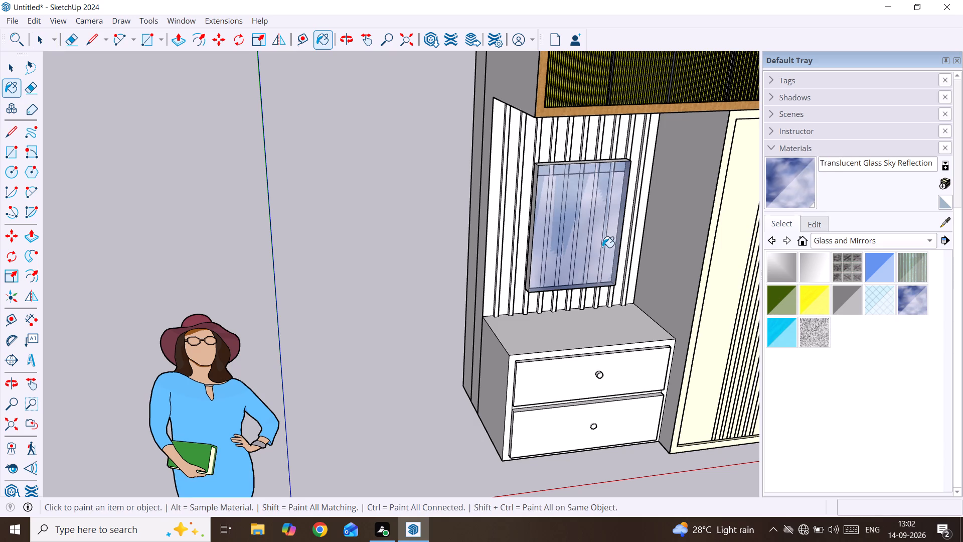
Paint the raised panel on the recess's strips with the Mirror 01 material.
middle_drag(602, 247, 508, 178)
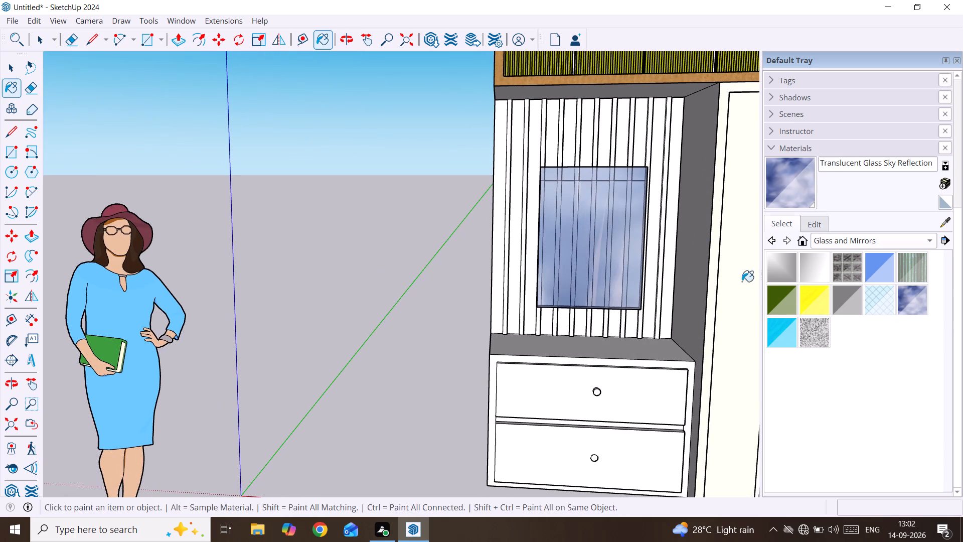
click(784, 266)
click(581, 223)
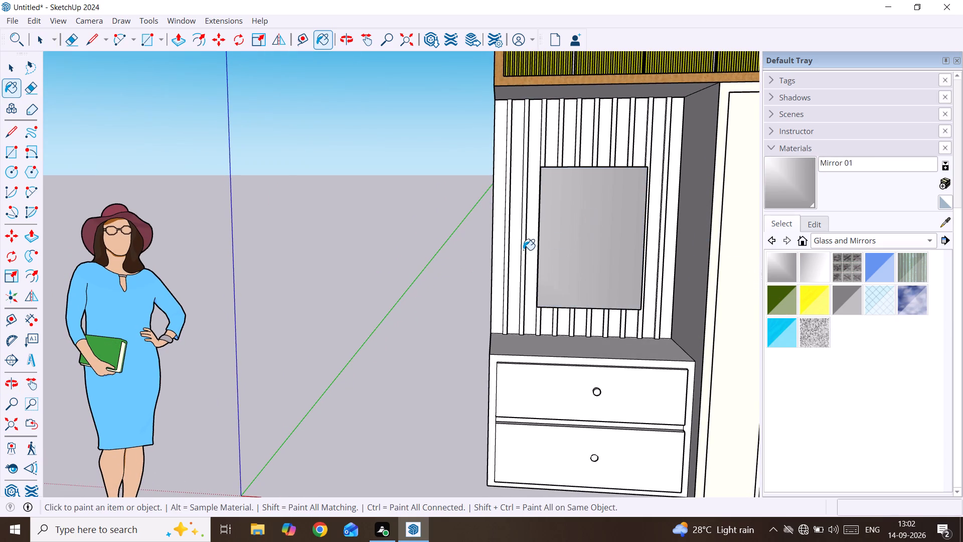
scroll(523, 250, down, 2)
click(514, 283)
key(space)
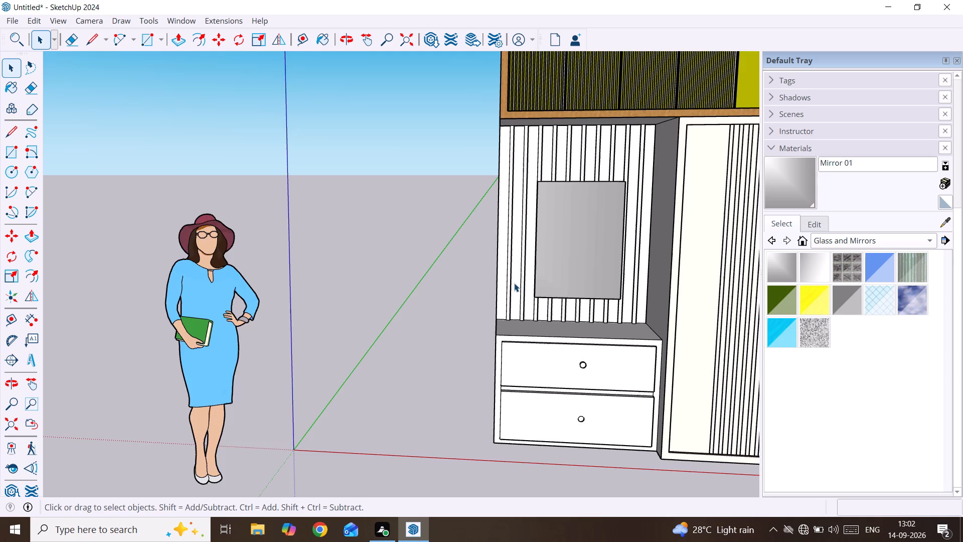
scroll(514, 283, down, 8)
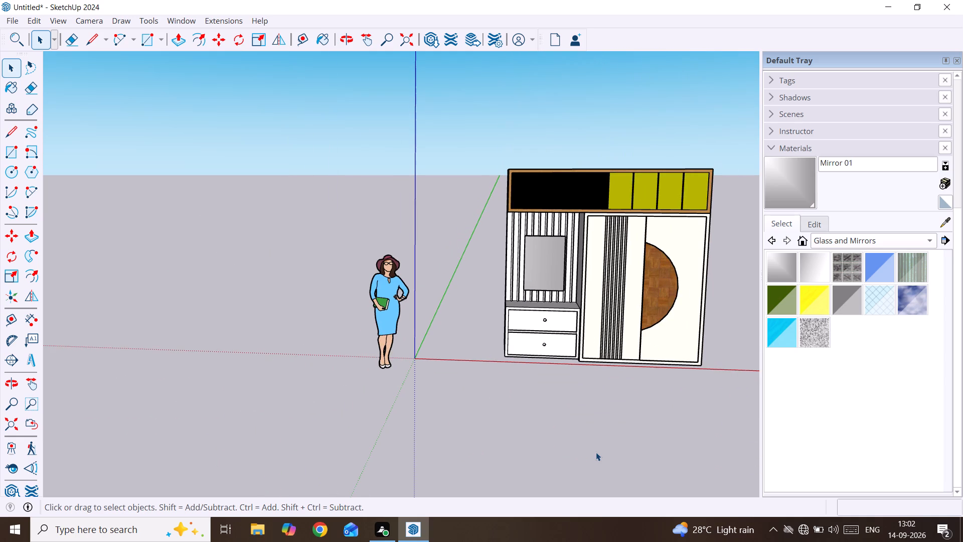
Paint the wardrobe unit with its two-drawer base in Color E01 from the Colors materials.
click(905, 242)
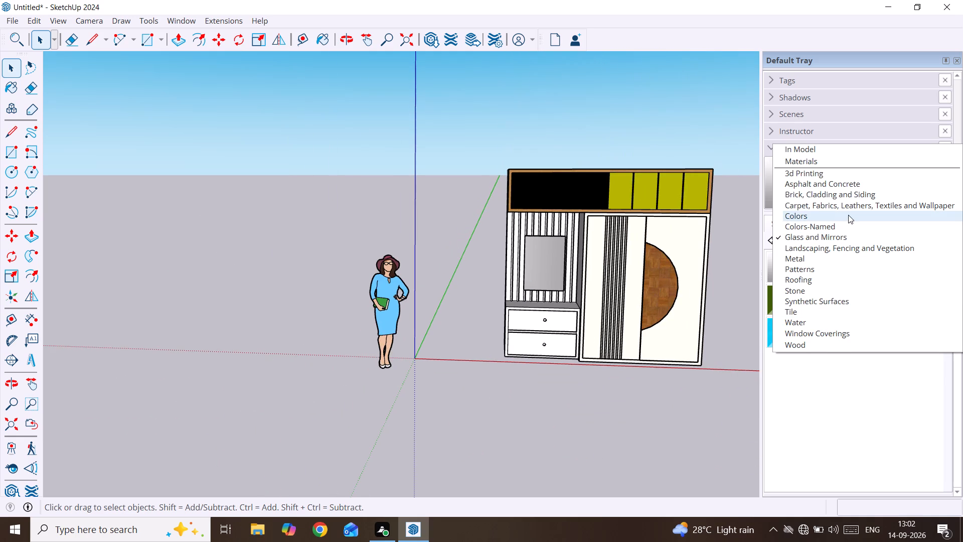
click(849, 215)
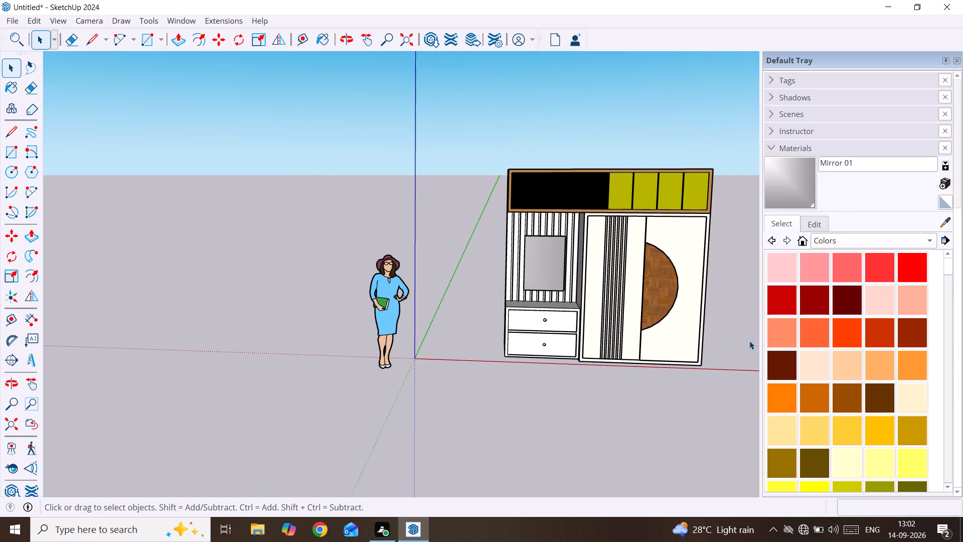
scroll(815, 338, up, 1)
scroll(815, 334, down, 5)
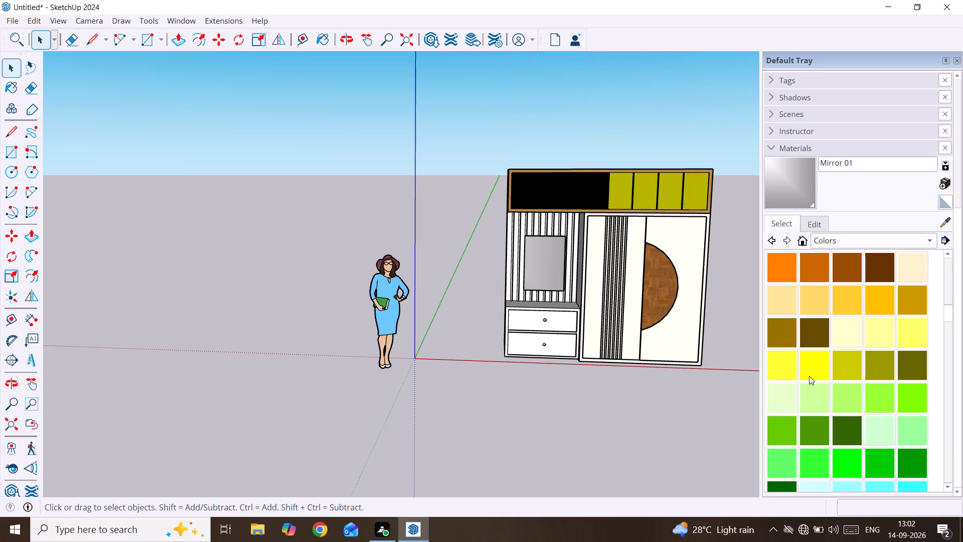
click(856, 328)
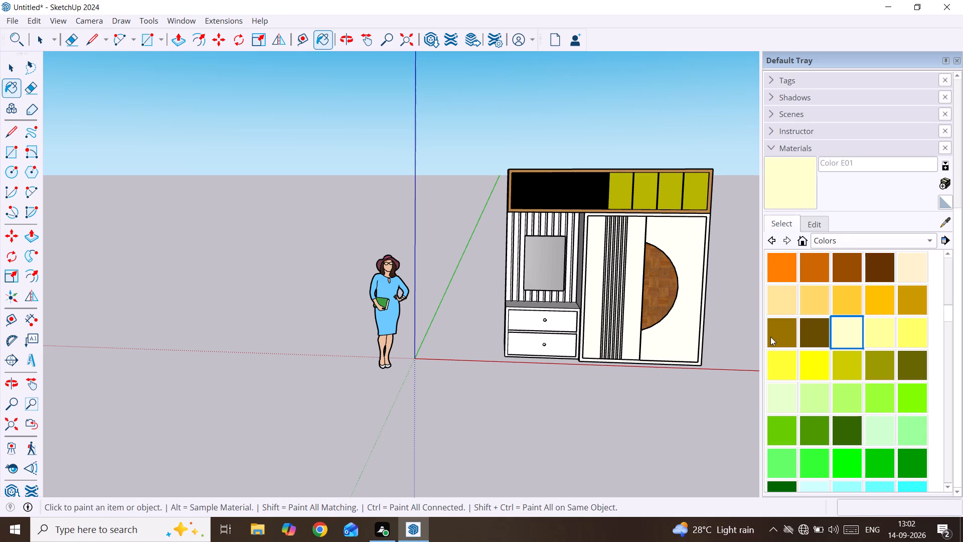
scroll(558, 323, up, 6)
click(558, 323)
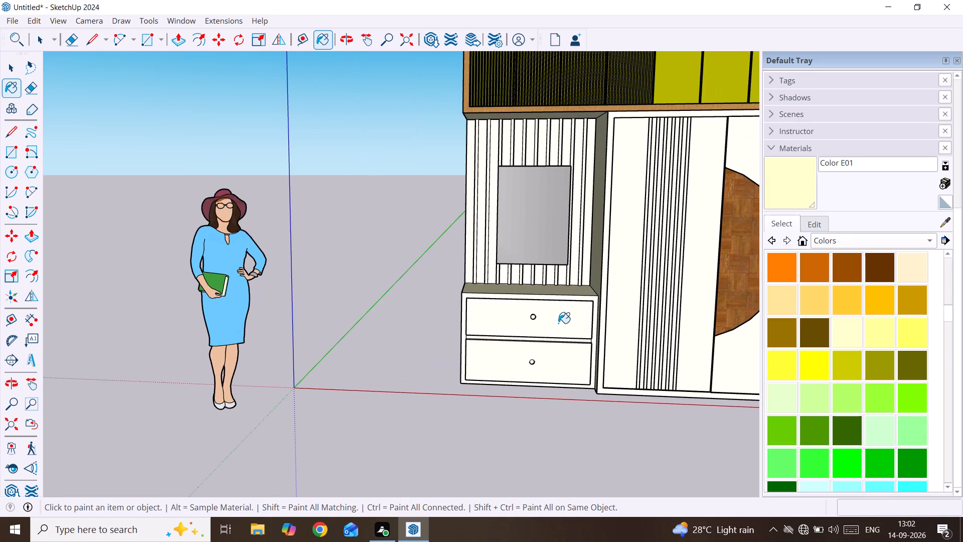
click(561, 359)
scroll(561, 359, down, 6)
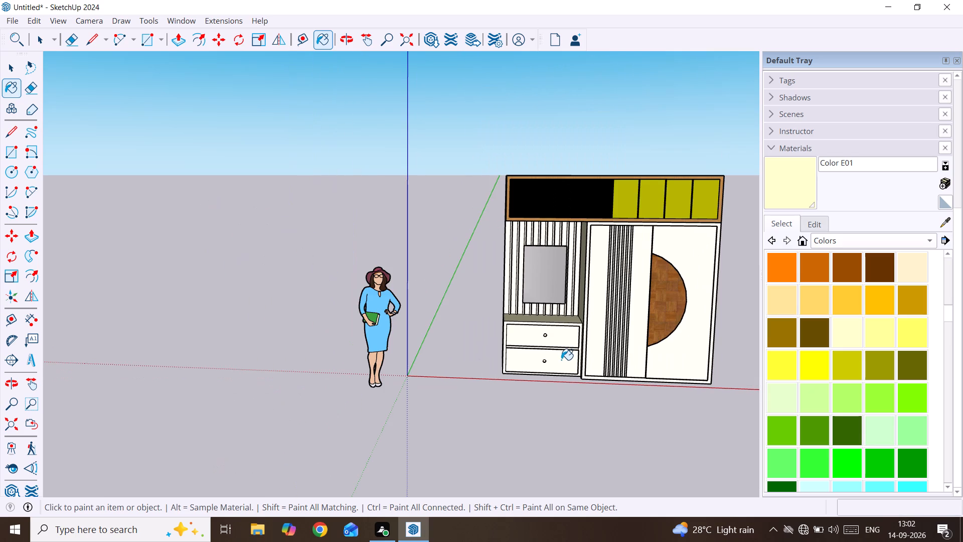
click(562, 358)
click(549, 343)
scroll(549, 343, right, 1)
key(space)
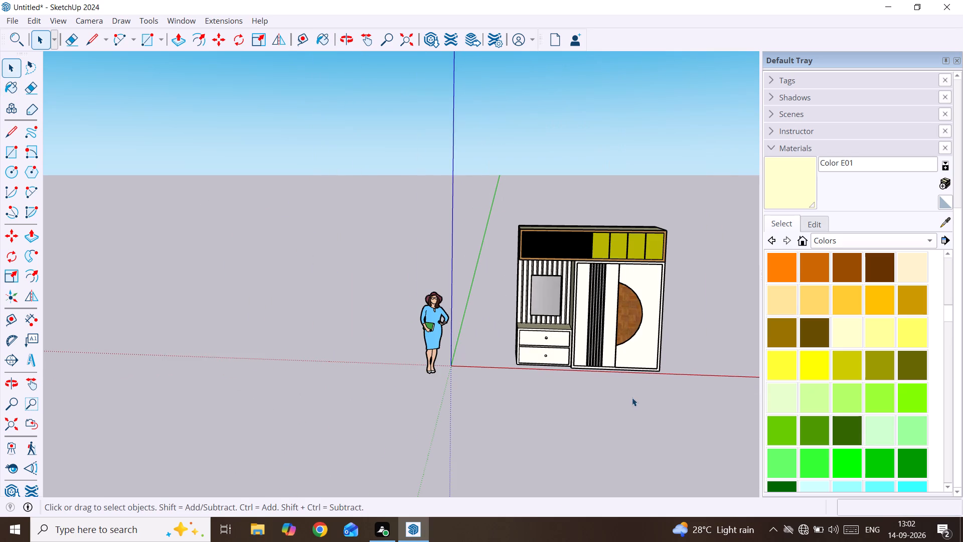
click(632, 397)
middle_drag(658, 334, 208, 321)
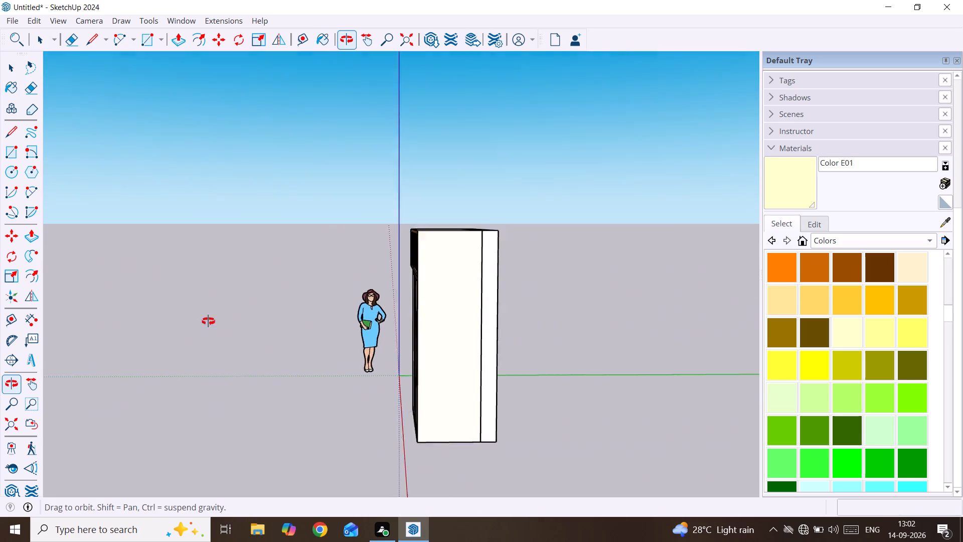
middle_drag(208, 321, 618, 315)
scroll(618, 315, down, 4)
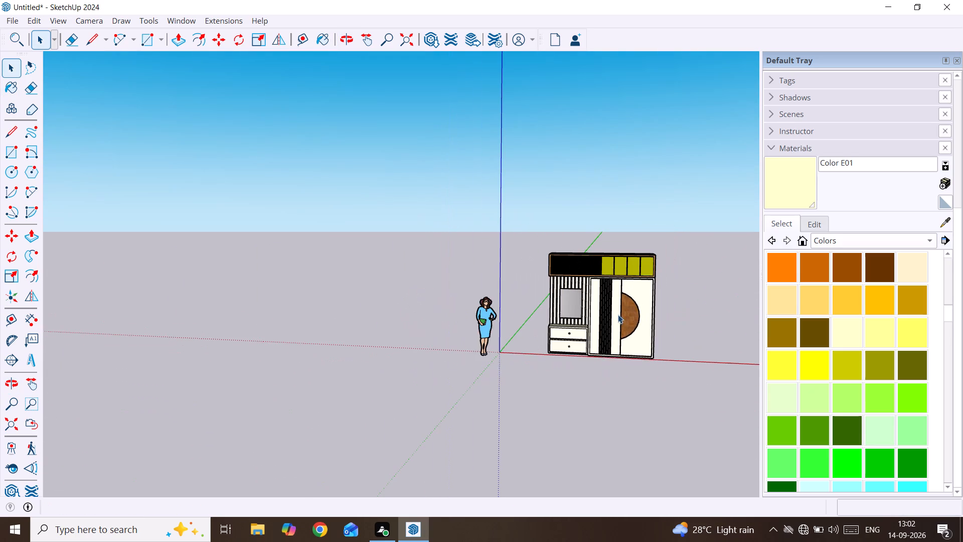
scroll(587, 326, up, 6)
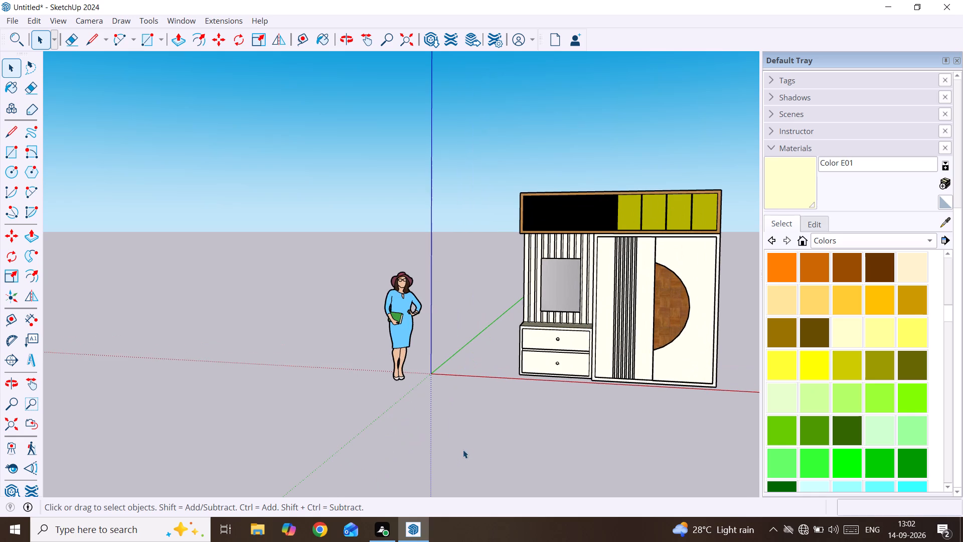
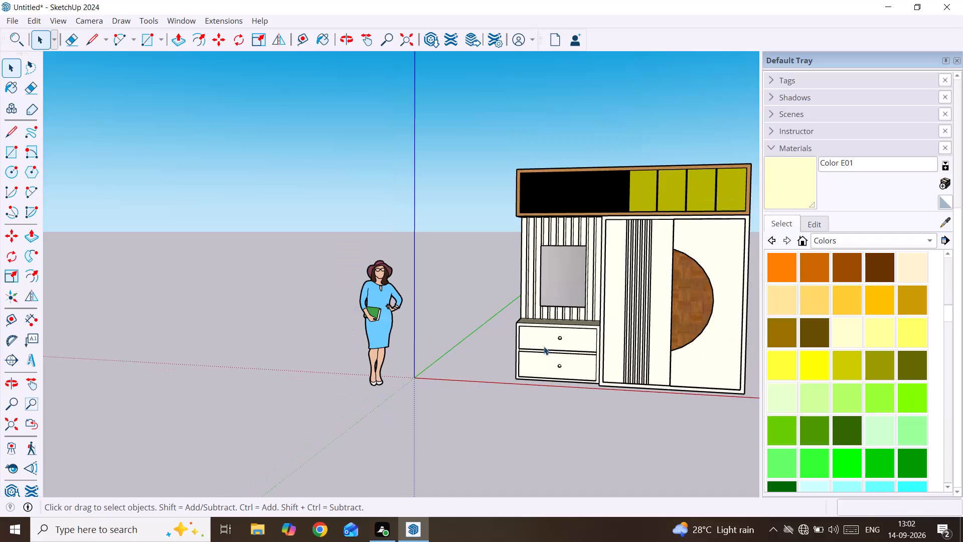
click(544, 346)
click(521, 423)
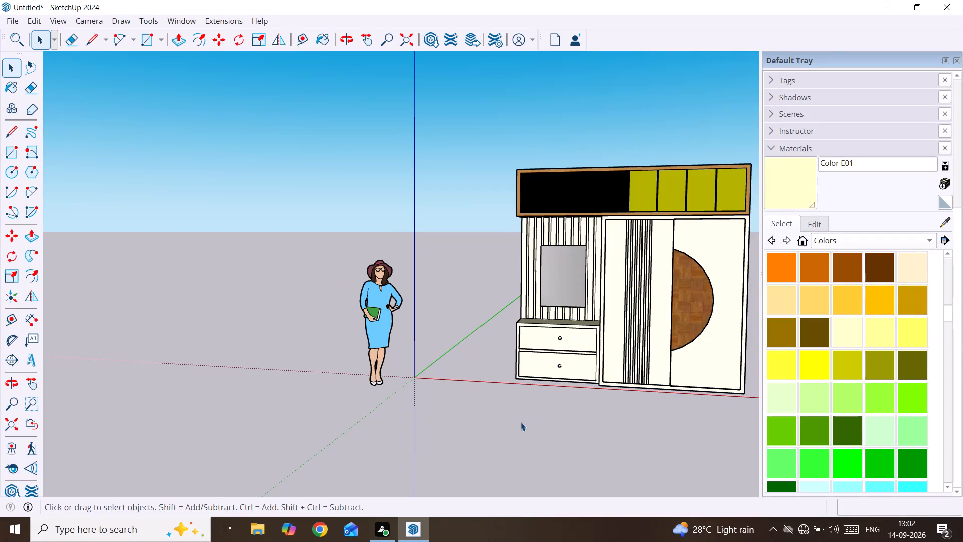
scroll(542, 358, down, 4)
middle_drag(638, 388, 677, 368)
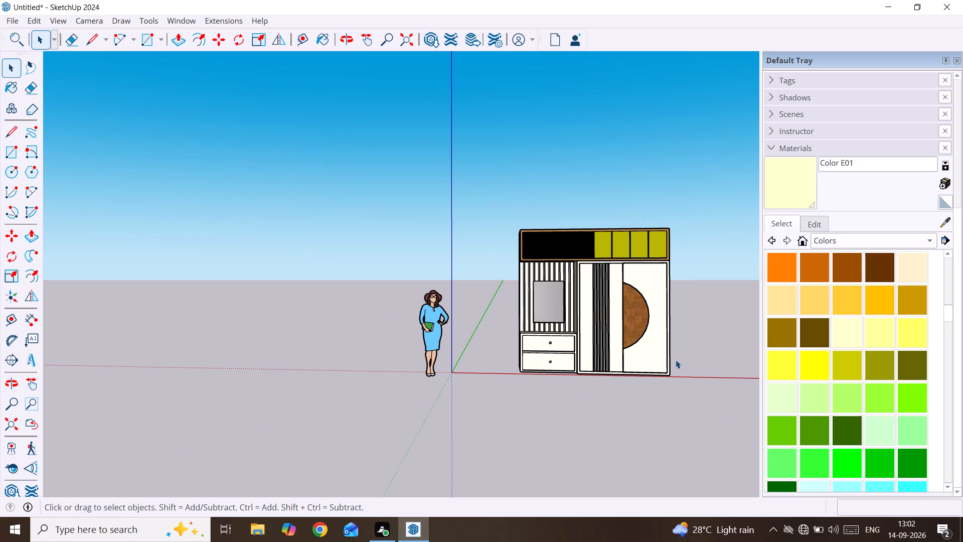
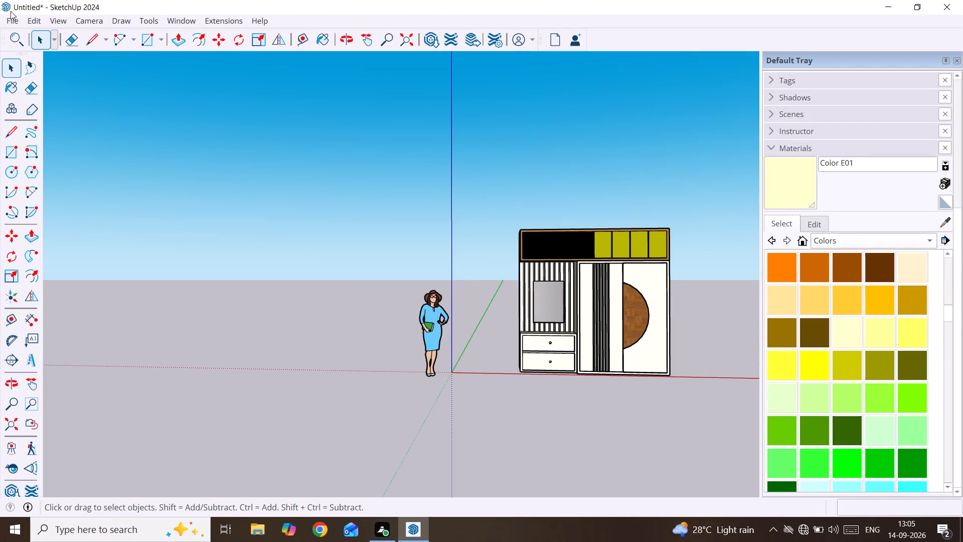
Save the wardrobe model in the Documents folder as a SketchUp file named "almira 1".
click(15, 24)
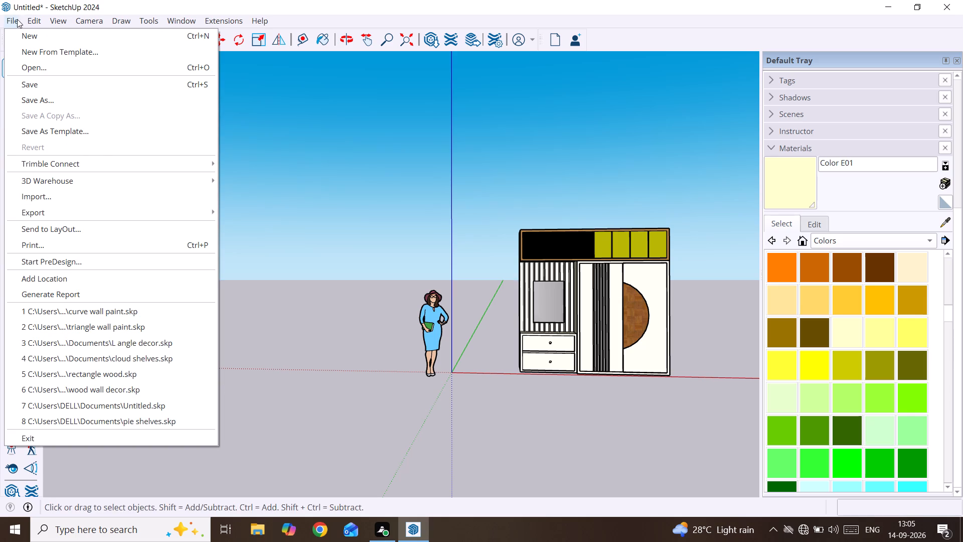
click(139, 89)
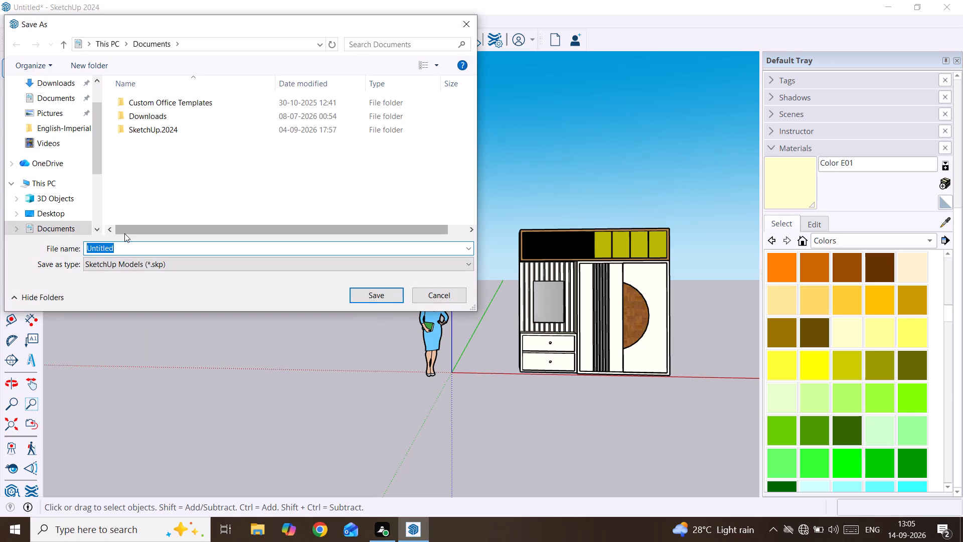
key(BackSpace)
key(BackSpace)
key(BackSpace)
key(BackSpace)
key(BackSpace)
key(BackSpace)
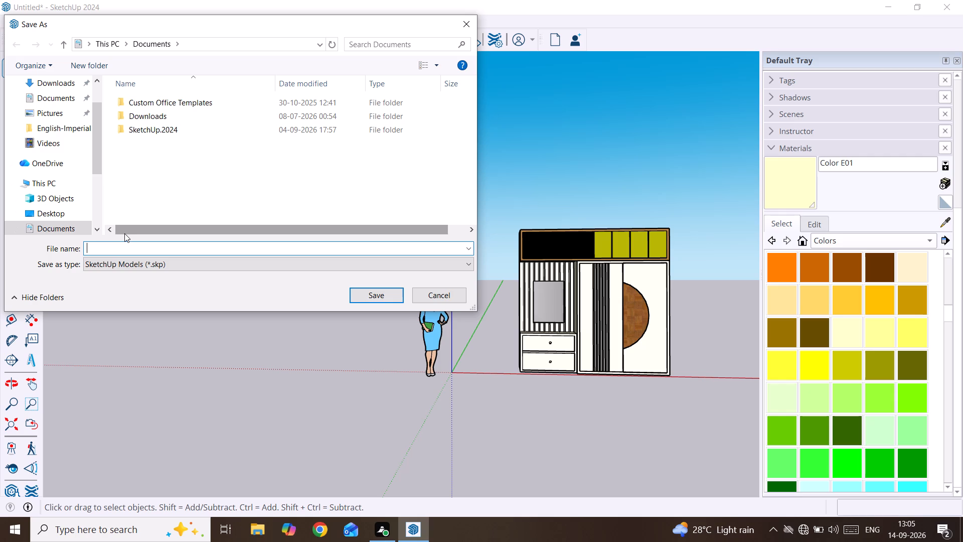
key(a)
text(lmira)
key(space)
key(space)
key(space)
key(space)
key(space)
key(space)
key(space)
key(space)
key(space)
key(space)
key(space)
key(space)
key(space)
key(space)
key(space)
key(space)
key(space)
key(BackSpace)
key(BackSpace)
key(BackSpace)
key(BackSpace)
key(BackSpace)
key(BackSpace)
key(BackSpace)
key(BackSpace)
key(BackSpace)
key(BackSpace)
key(BackSpace)
key(BackSpace)
key(BackSpace)
key(BackSpace)
key(BackSpace)
key(1)
click(386, 300)
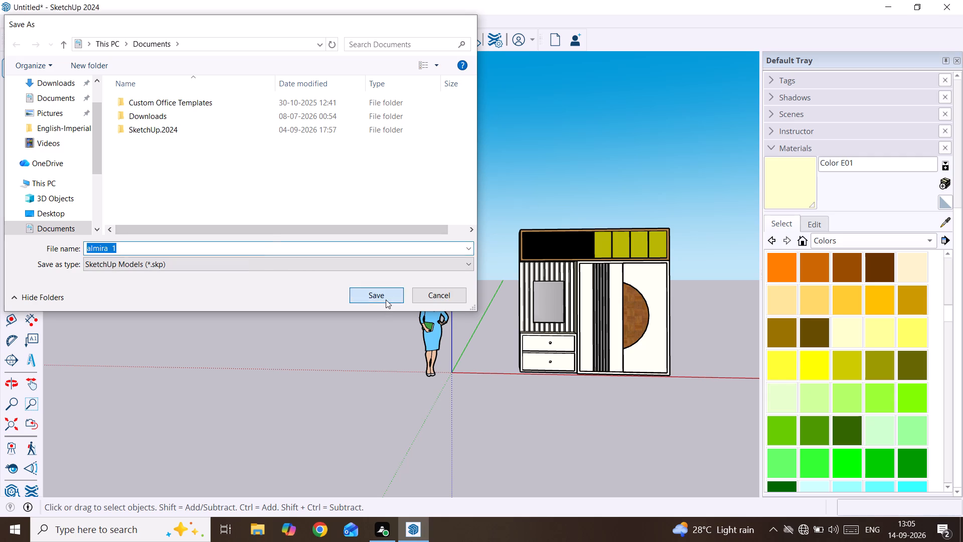
Print the current view with Microsoft Print to PDF, saving it in Documents as "almira 1".
click(16, 20)
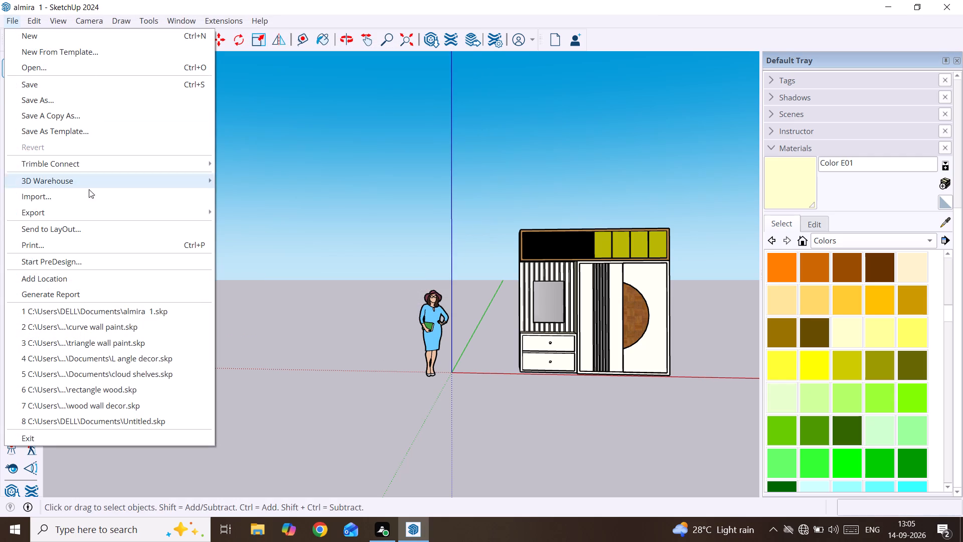
click(81, 248)
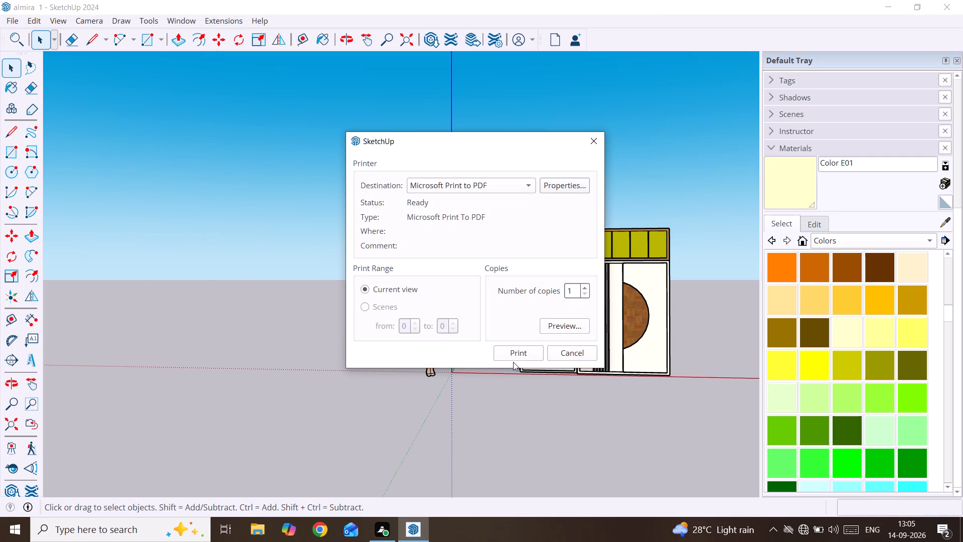
click(515, 358)
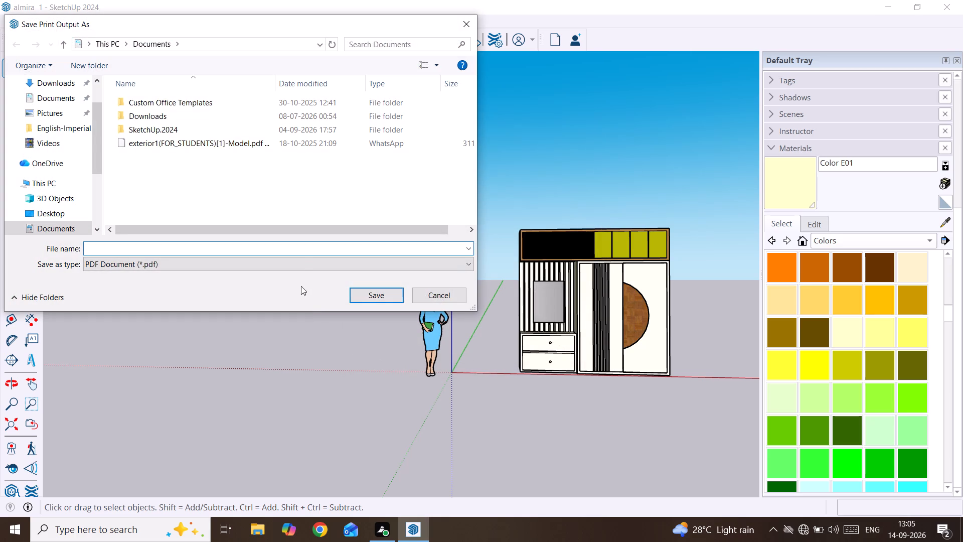
click(302, 247)
key(a)
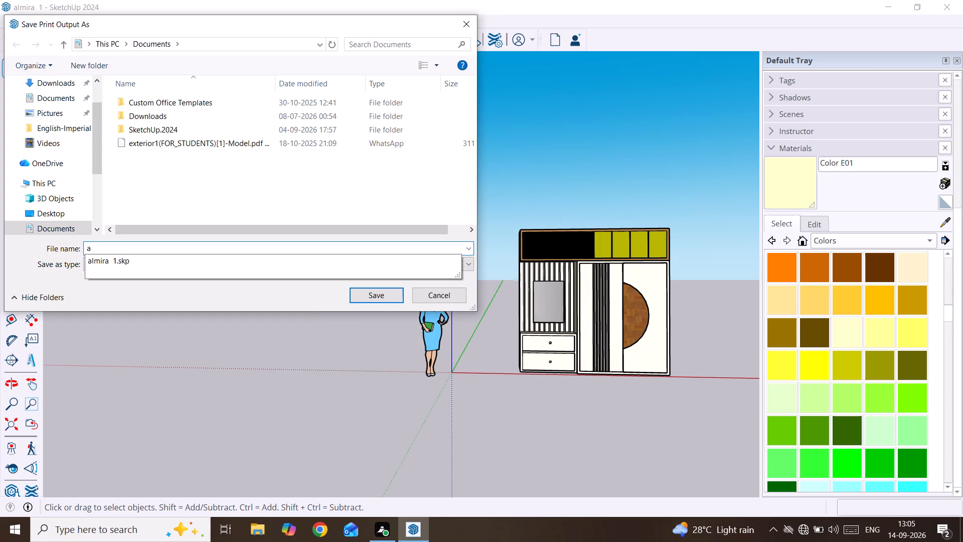
click(302, 261)
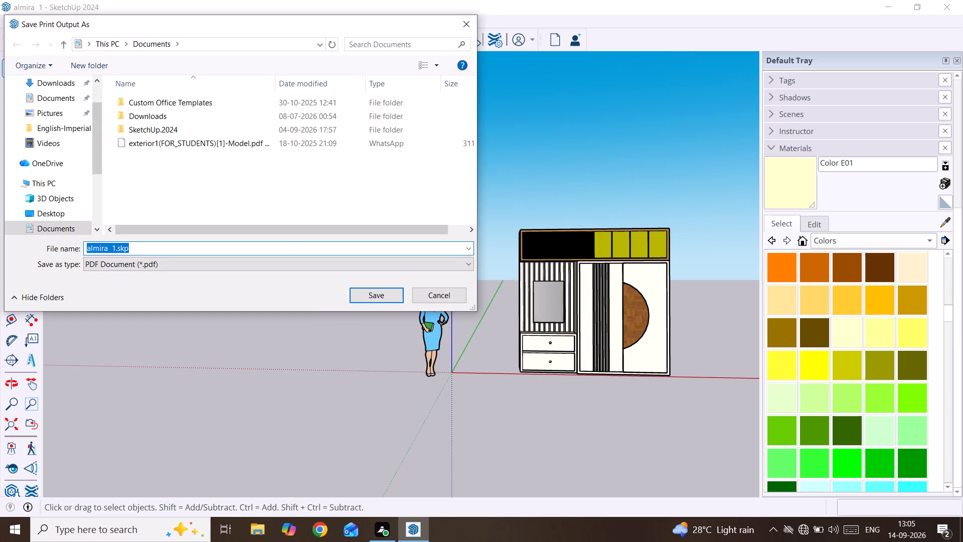
click(277, 243)
key(BackSpace)
key(BackSpace)
key(BackSpace)
key(BackSpace)
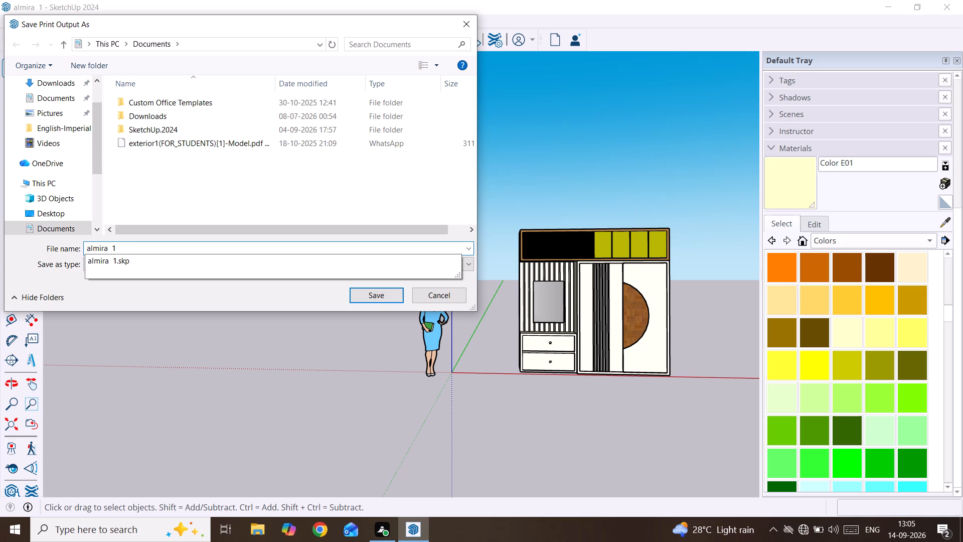
click(382, 297)
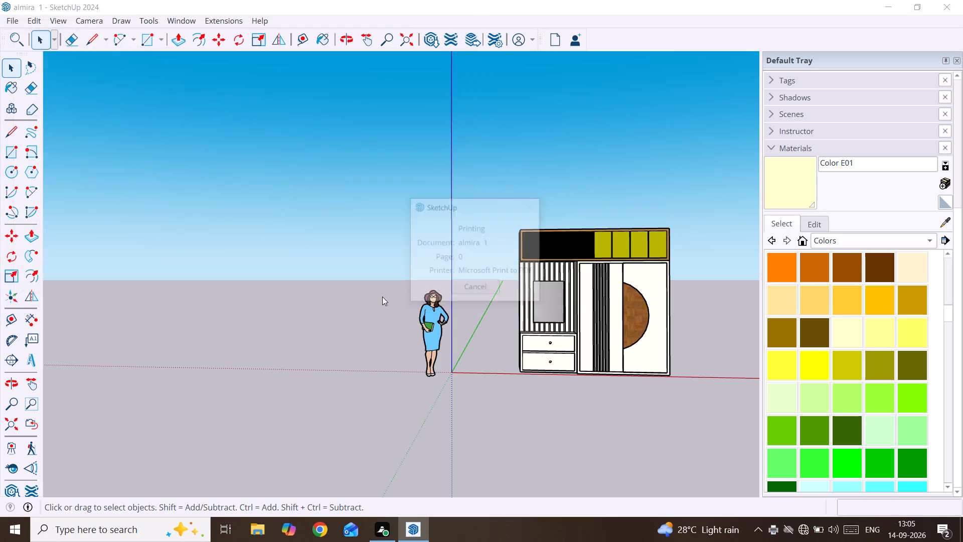
Start a new blank model.
scroll(382, 297, down, 5)
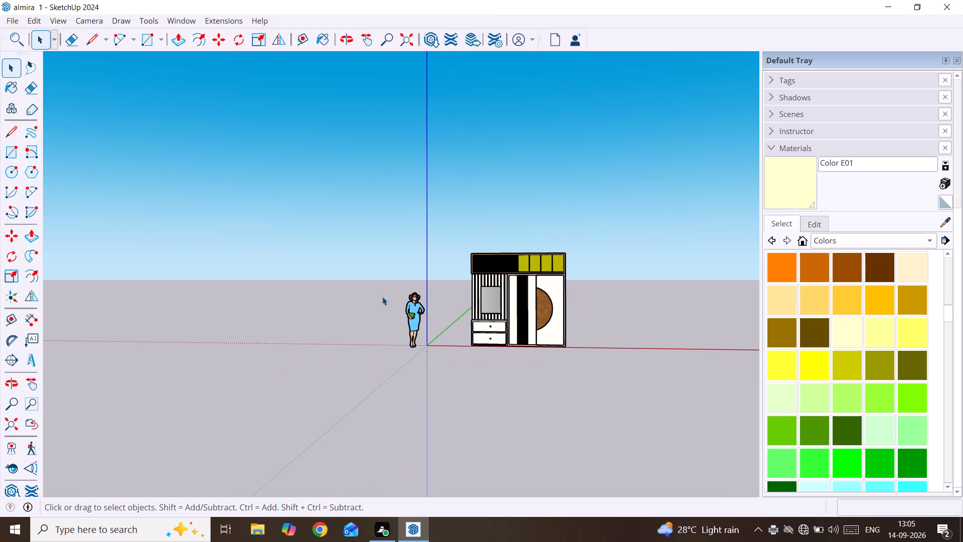
click(17, 20)
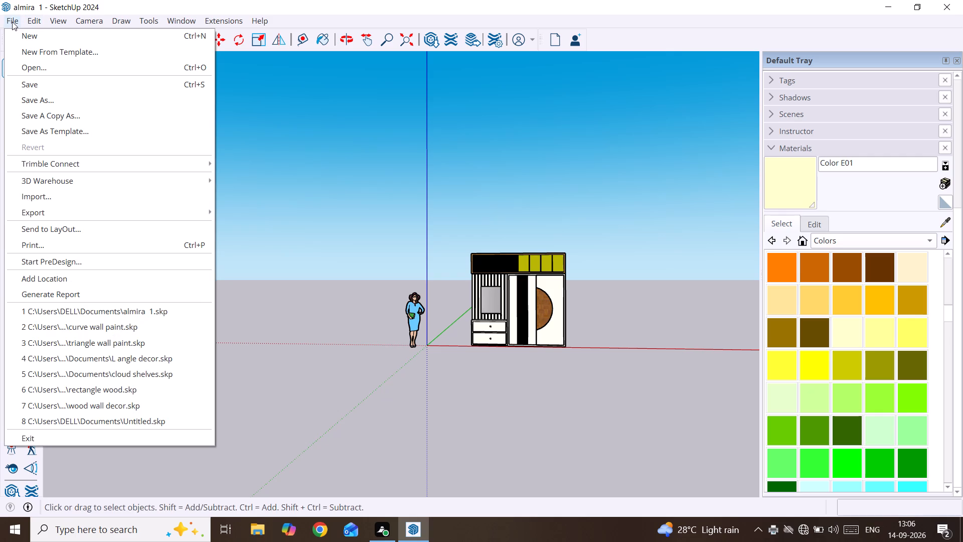
click(31, 35)
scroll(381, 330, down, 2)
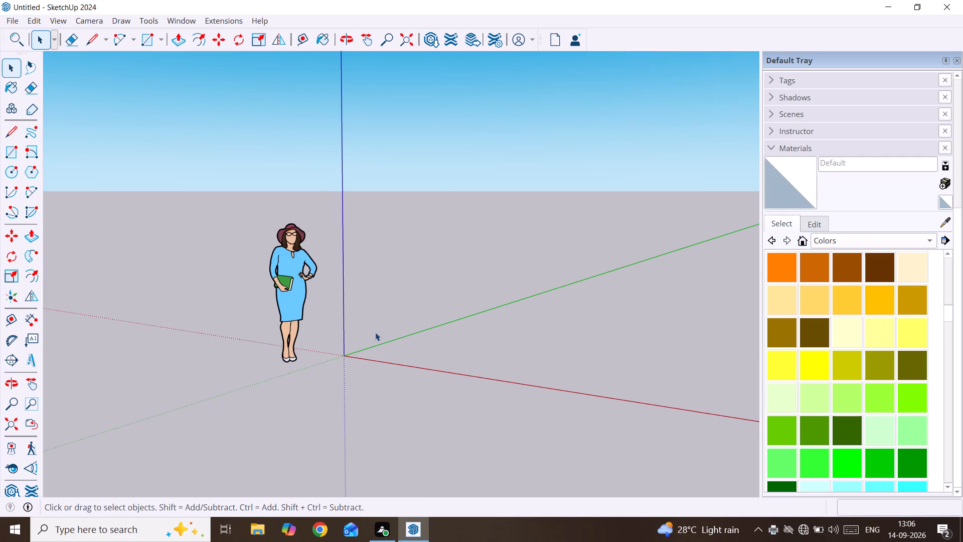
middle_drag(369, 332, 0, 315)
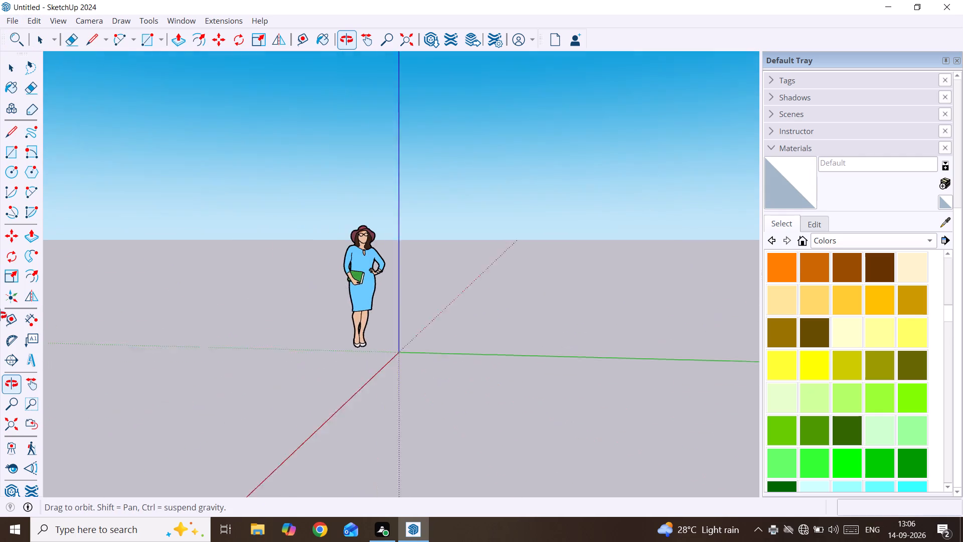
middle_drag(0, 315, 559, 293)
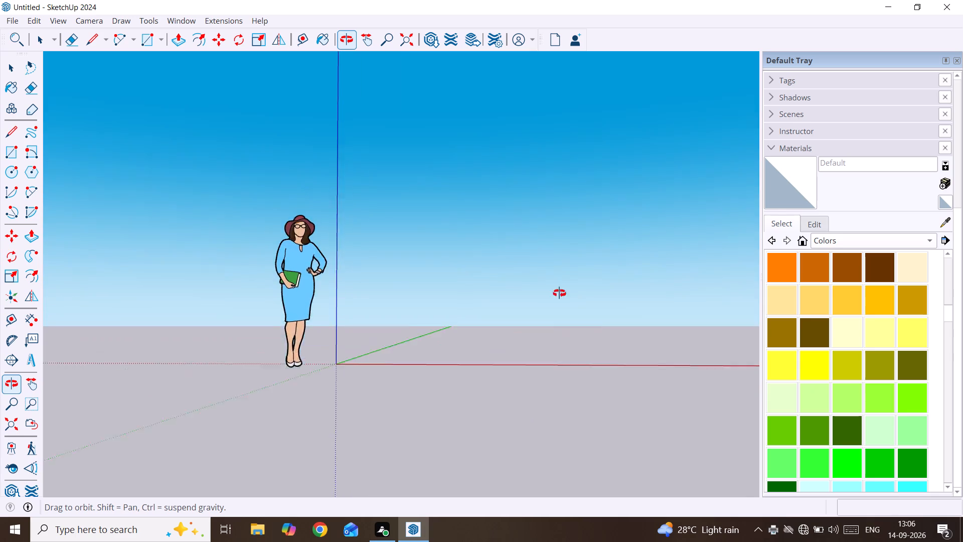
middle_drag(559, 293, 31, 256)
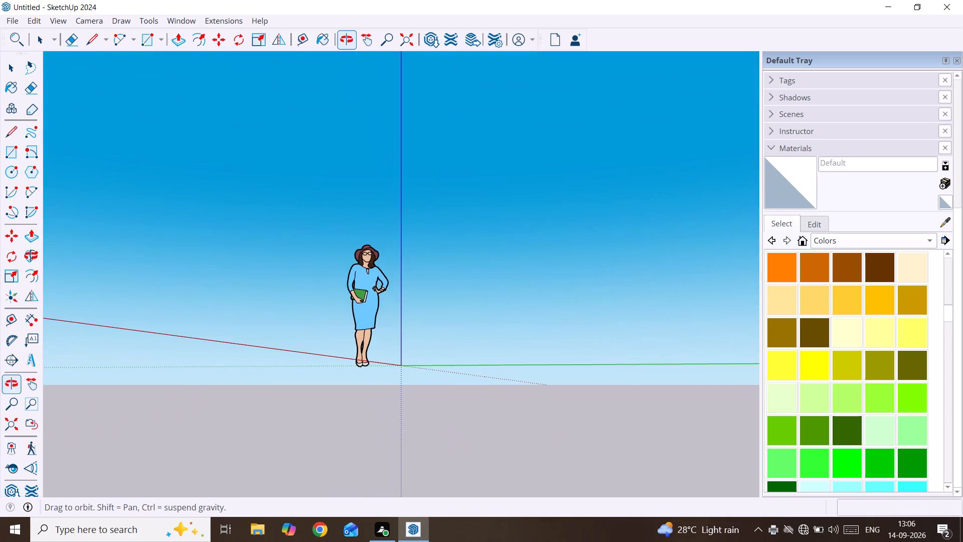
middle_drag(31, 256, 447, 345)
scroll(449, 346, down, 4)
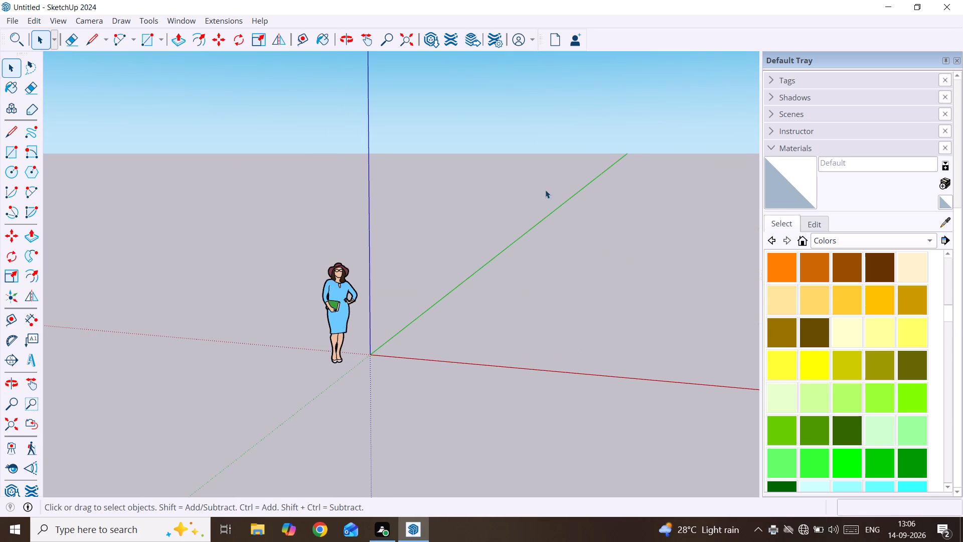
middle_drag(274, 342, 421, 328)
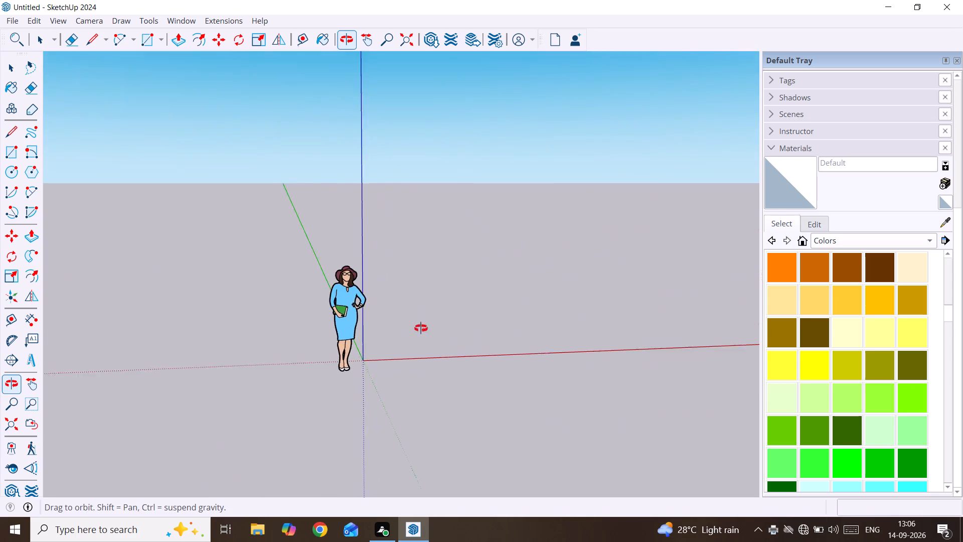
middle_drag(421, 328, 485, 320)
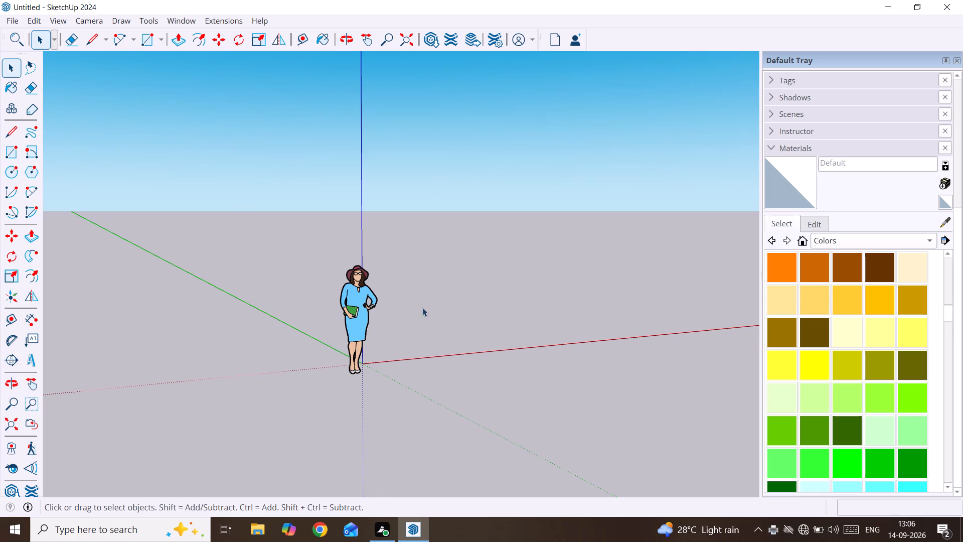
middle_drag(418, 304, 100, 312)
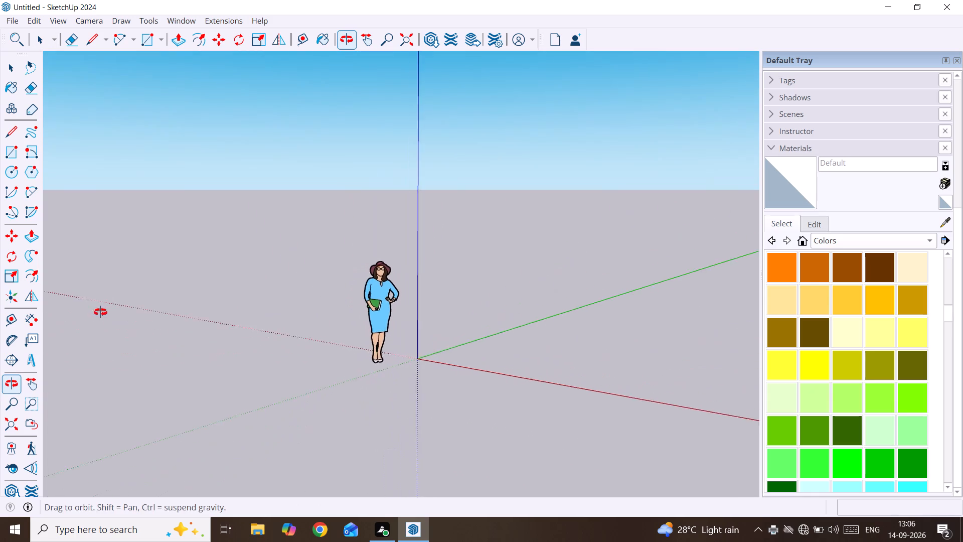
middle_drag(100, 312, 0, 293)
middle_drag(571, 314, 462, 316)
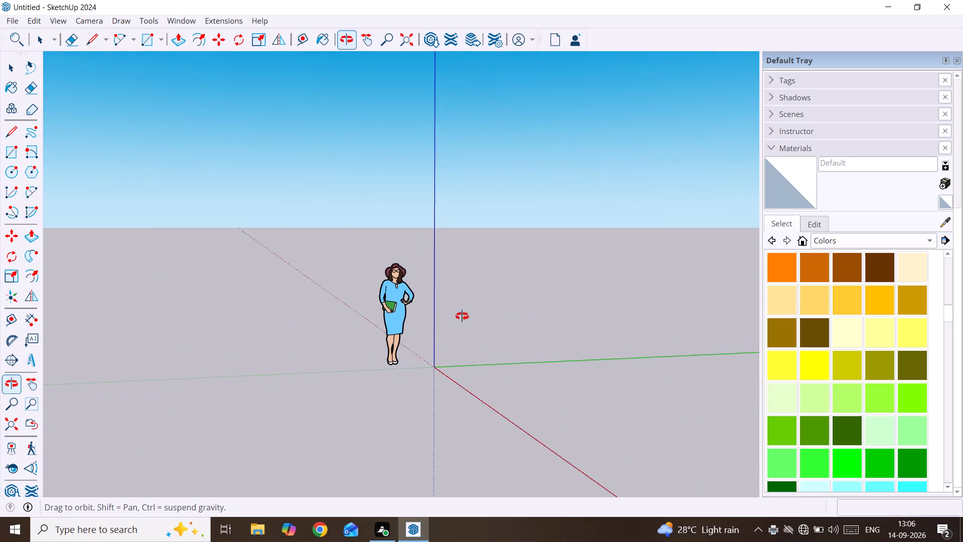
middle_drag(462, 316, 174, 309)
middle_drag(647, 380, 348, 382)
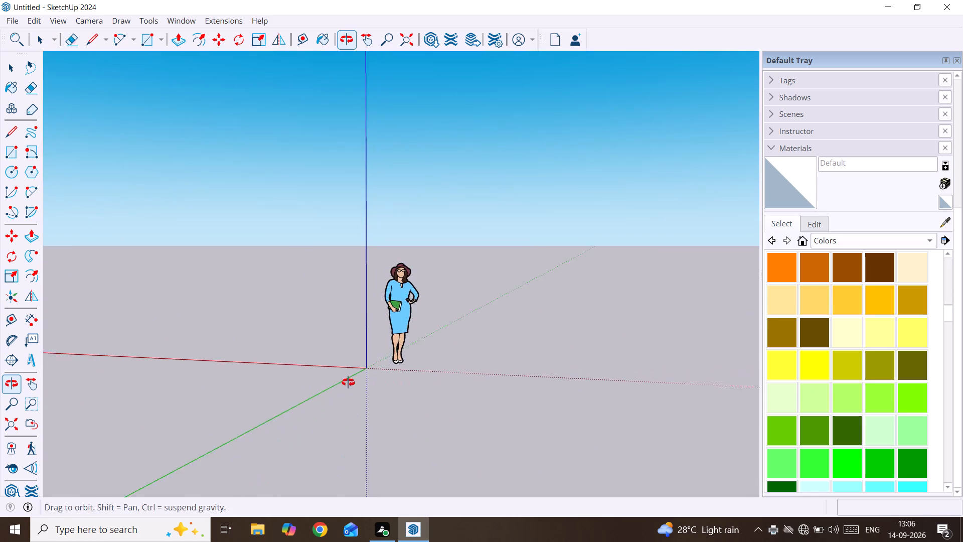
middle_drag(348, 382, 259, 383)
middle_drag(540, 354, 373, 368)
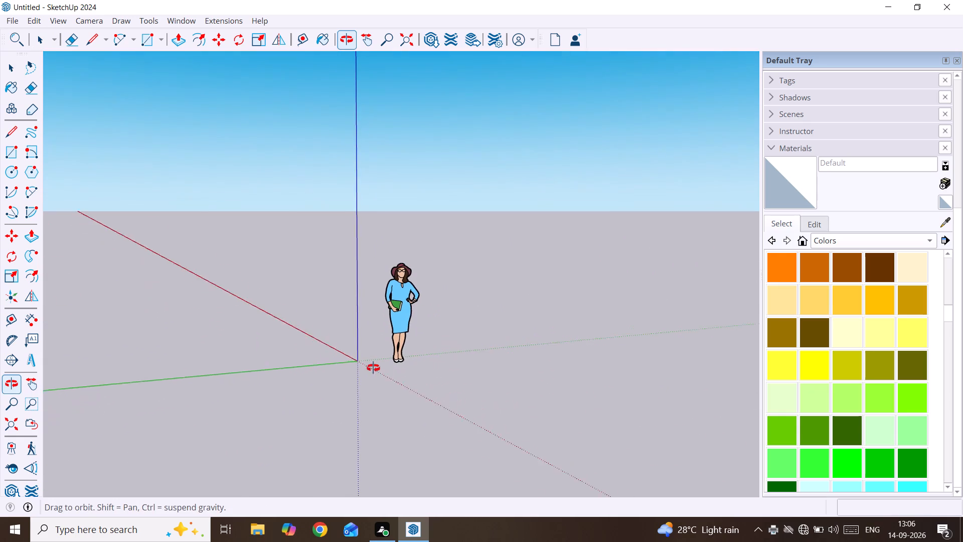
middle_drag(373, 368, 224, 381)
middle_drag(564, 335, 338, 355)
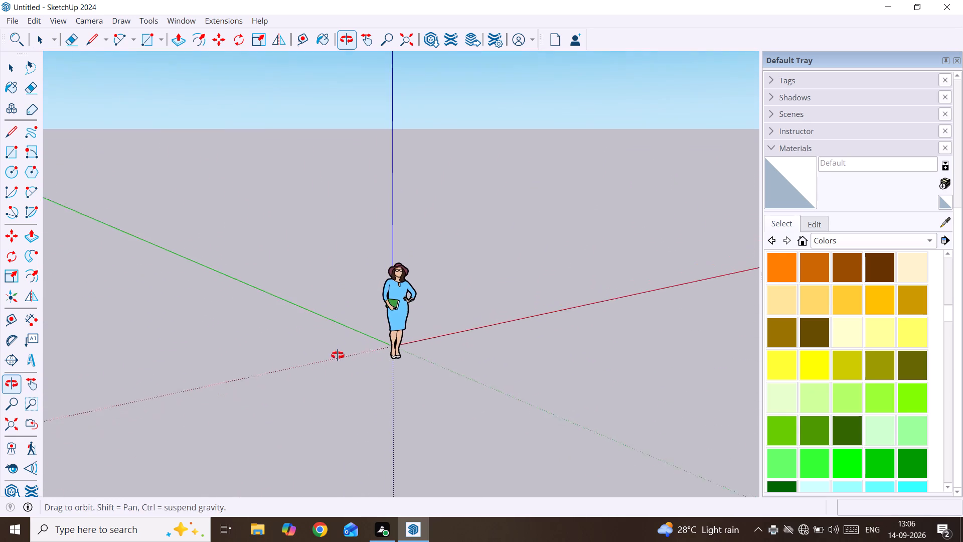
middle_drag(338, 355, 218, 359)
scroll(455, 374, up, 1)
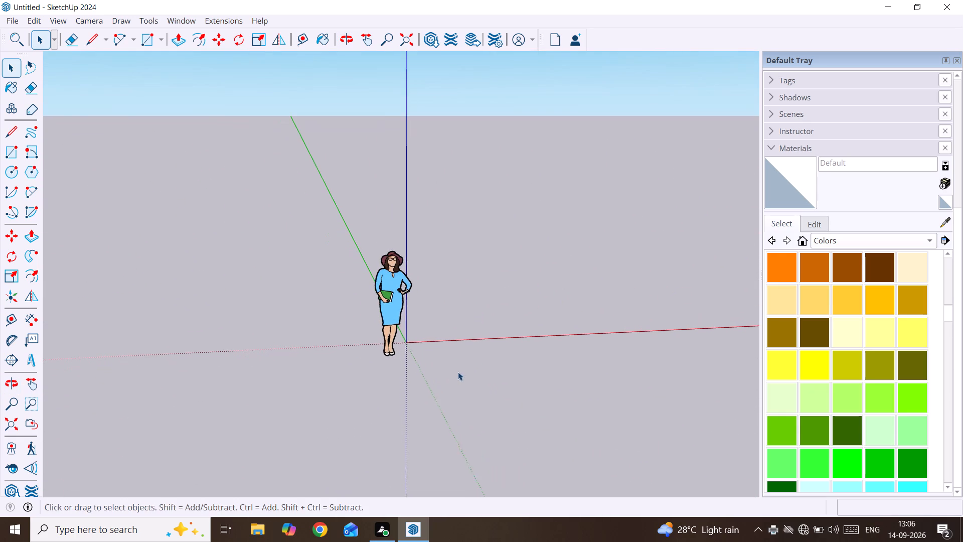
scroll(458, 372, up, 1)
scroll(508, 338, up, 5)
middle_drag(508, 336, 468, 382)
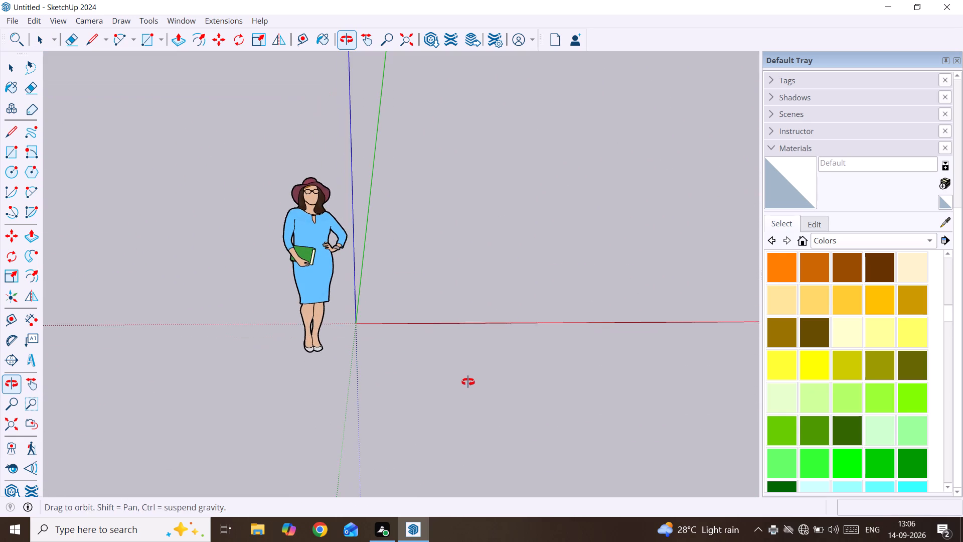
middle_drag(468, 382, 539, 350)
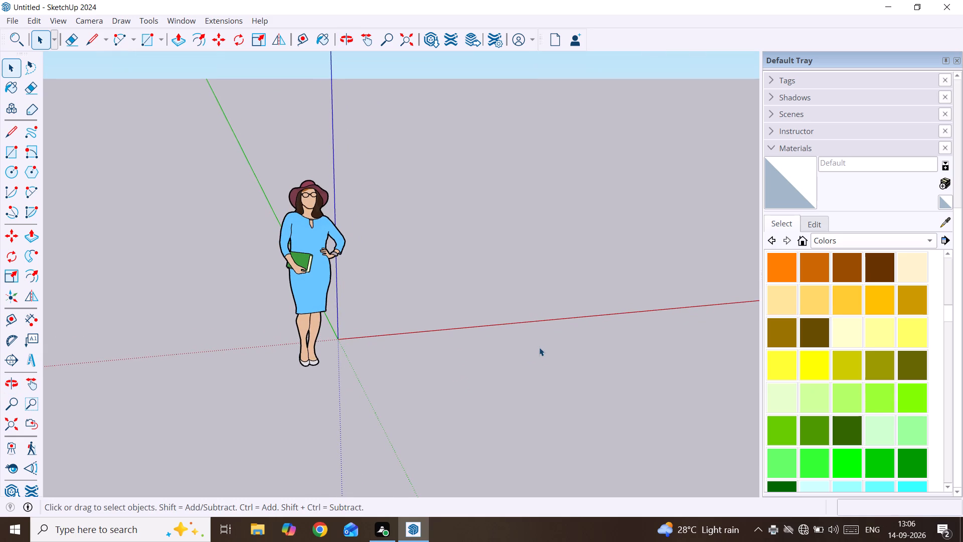
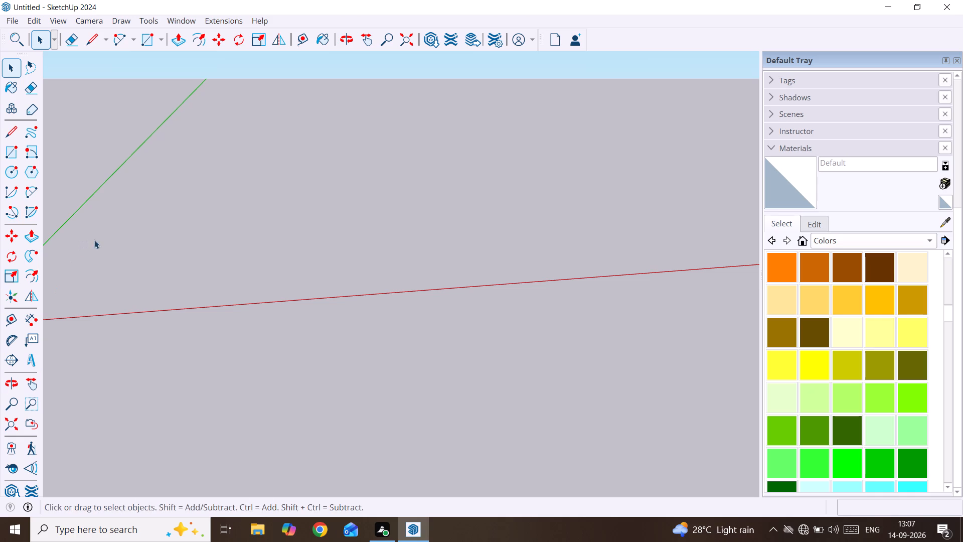
Start drawing a rectangle in the empty area of the new blank model.
scroll(127, 323, down, 17)
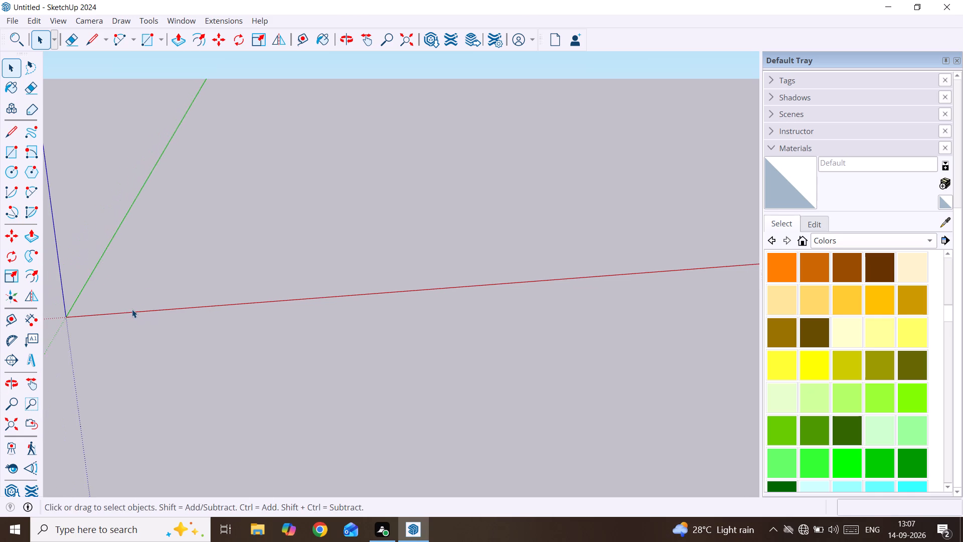
scroll(132, 309, down, 3)
scroll(359, 326, down, 2)
middle_drag(187, 312, 233, 311)
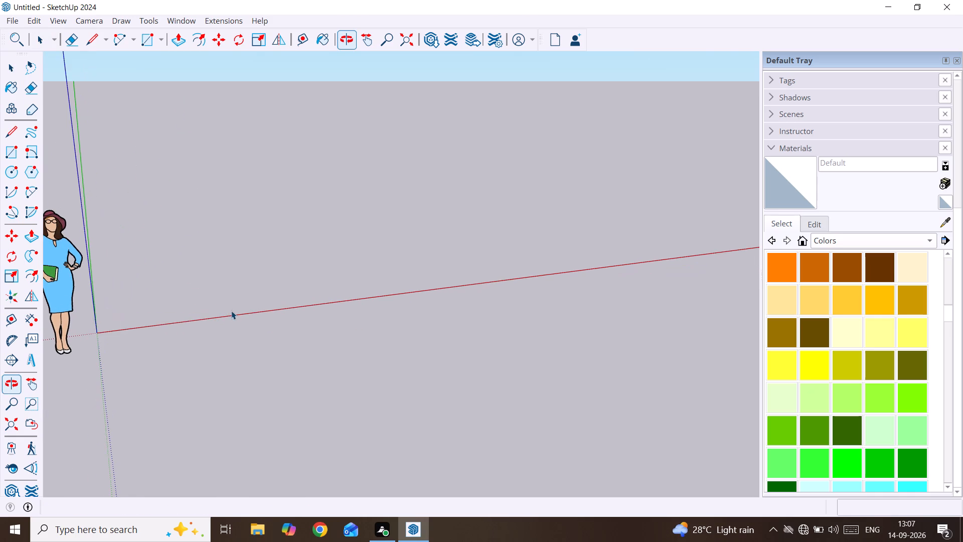
key(r)
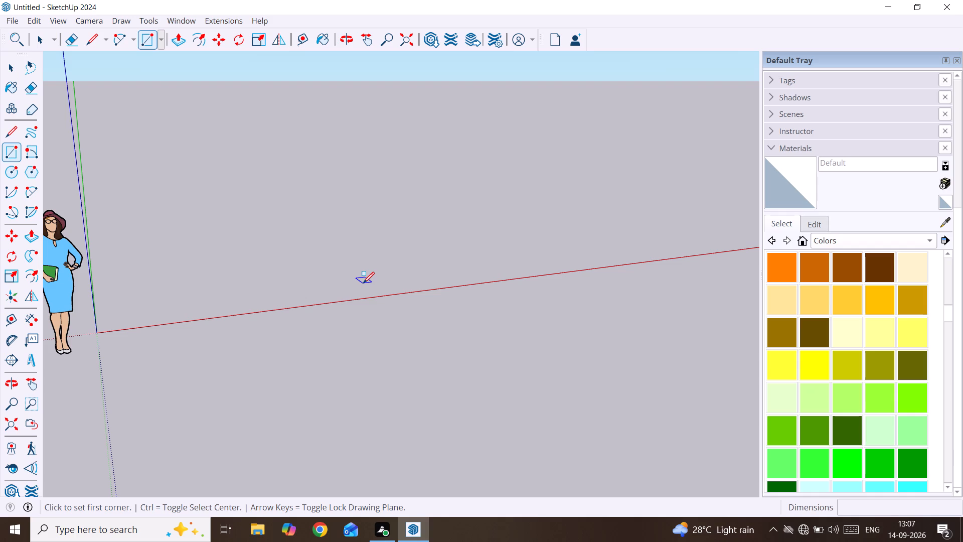
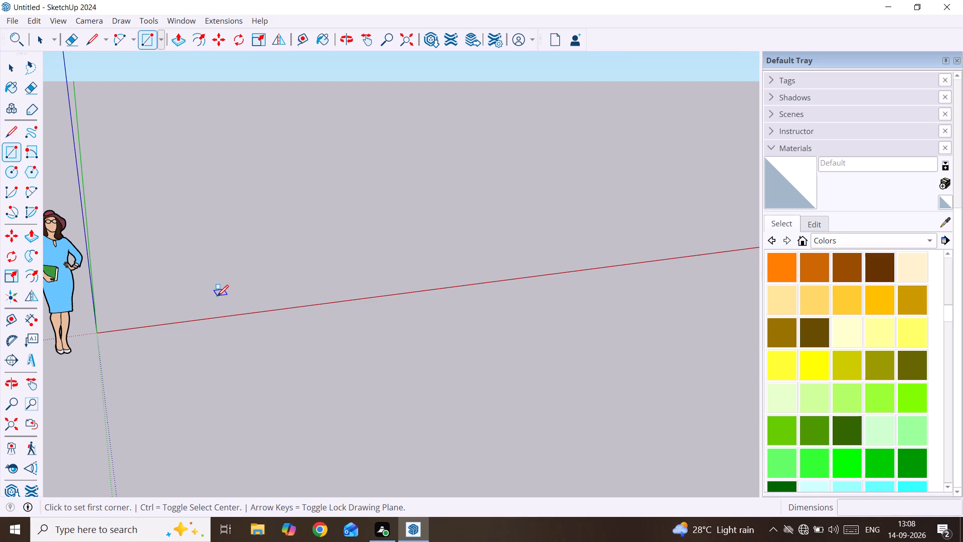
Draw a vertical 10' by 10' rectangle behind the red axis, with its drawing plane locked perpendicular to the green axis.
key(Left)
click(175, 258)
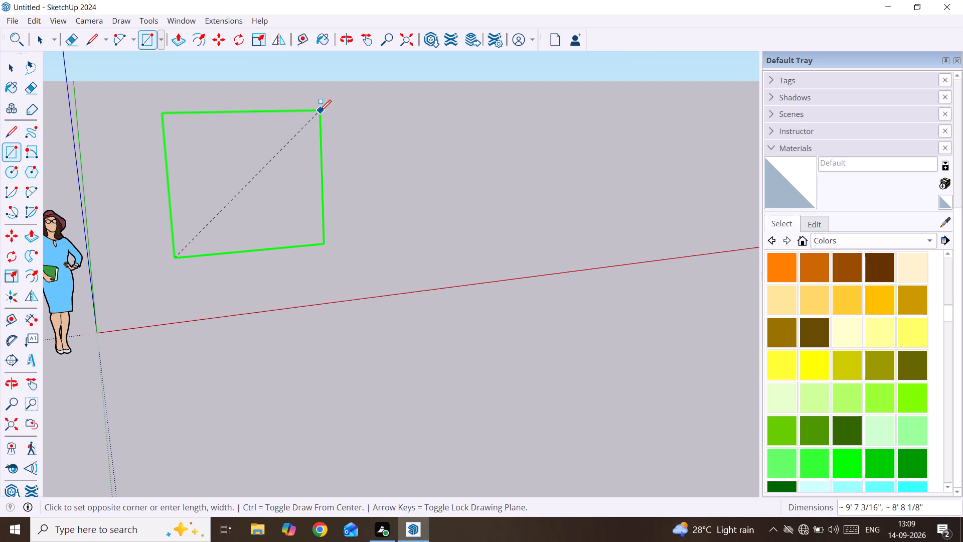
key(5)
key(BackSpace)
key(BackSpace)
key(BackSpace)
key(BackSpace)
key(BackSpace)
key(BackSpace)
key(BackSpace)
key(BackSpace)
key(BackSpace)
key(BackSpace)
key(BackSpace)
key(BackSpace)
key(BackSpace)
key(BackSpace)
key(BackSpace)
key(BackSpace)
key(BackSpace)
key(BackSpace)
key(BackSpace)
key(BackSpace)
key(1)
key(0)
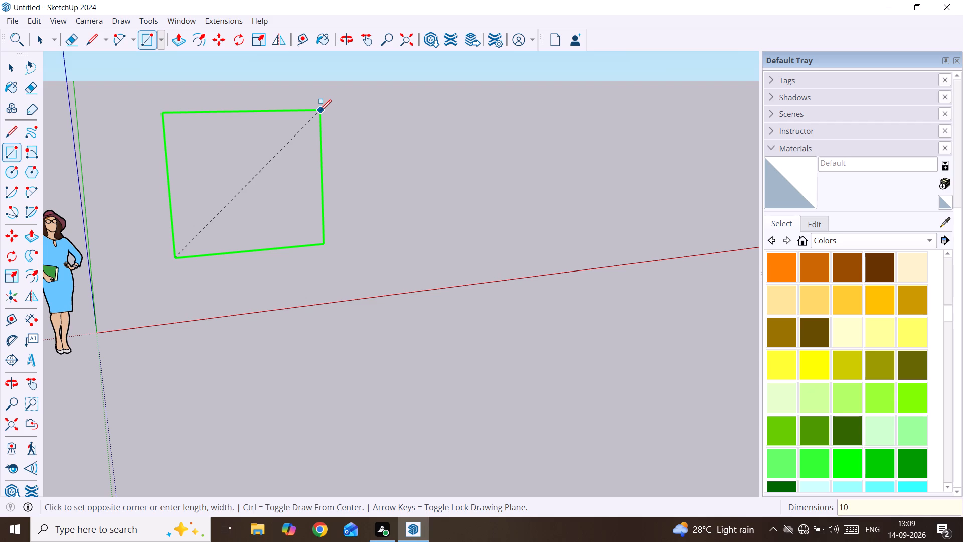
key(apostrophe)
key(comma)
key(1)
key(0)
key(apostrophe)
key(Return)
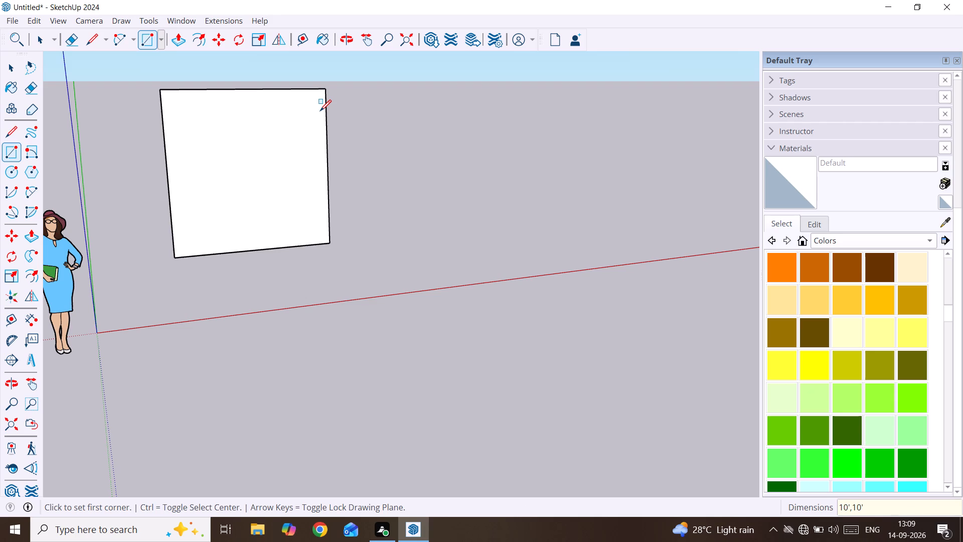
key(space)
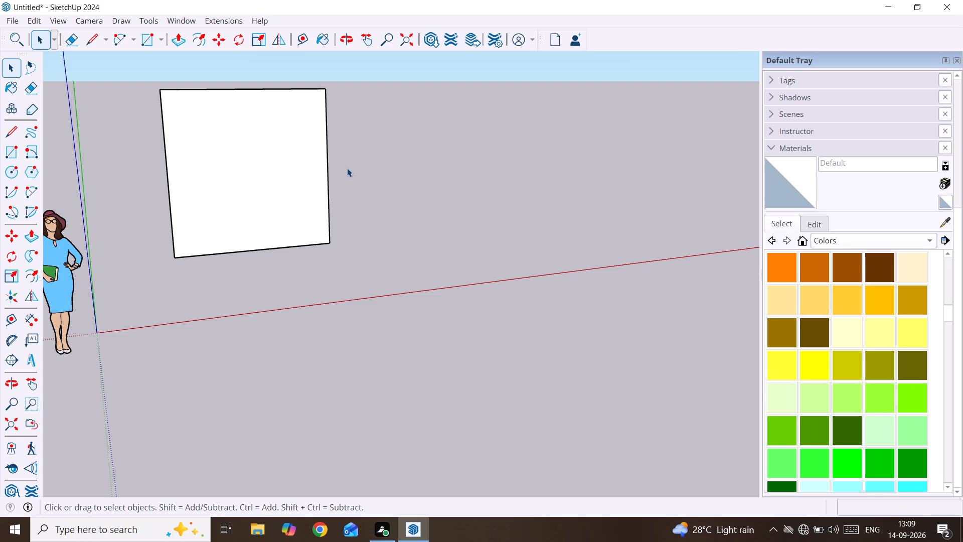
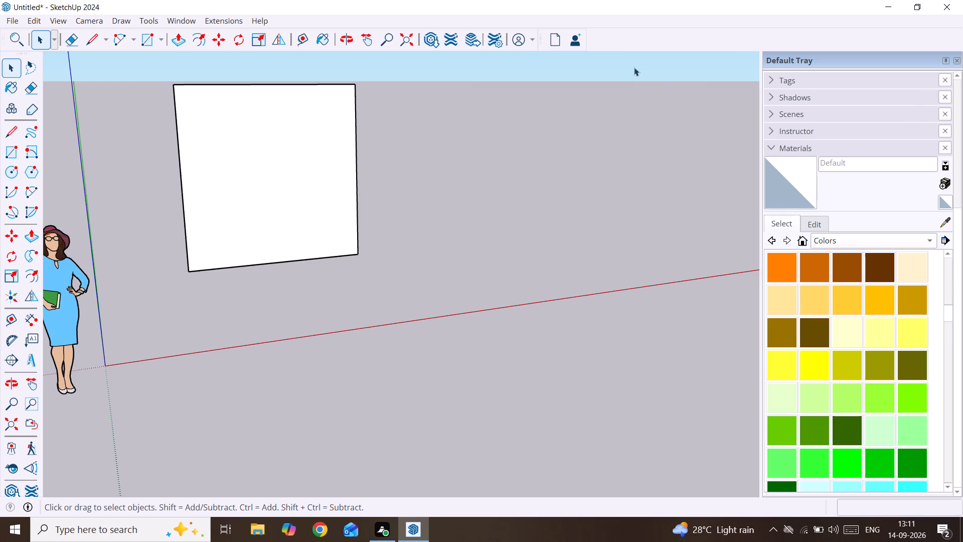
Push/Pull the vertical 10' by 10' rectangle's front face out 9" into a solid wall slab.
middle_drag(524, 158, 336, 260)
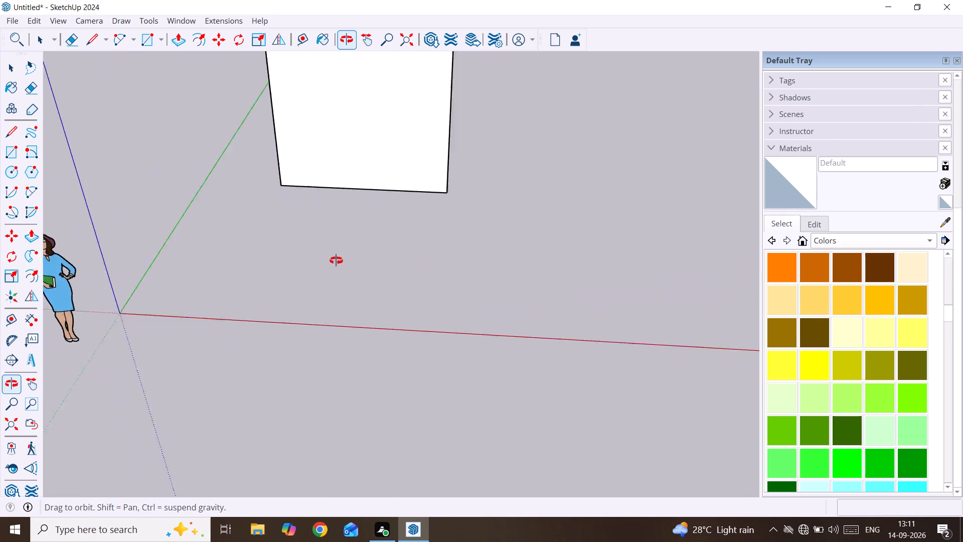
middle_drag(336, 260, 507, 91)
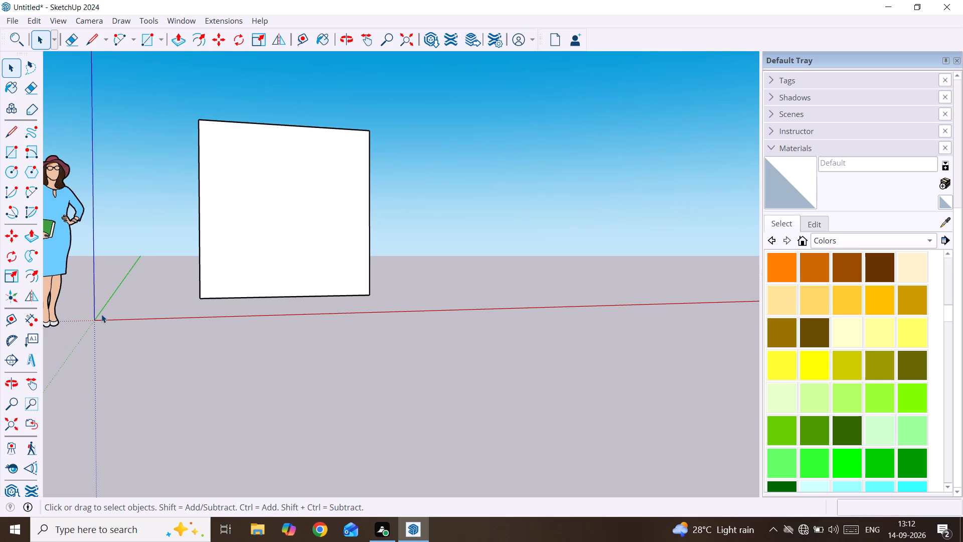
scroll(112, 302, up, 1)
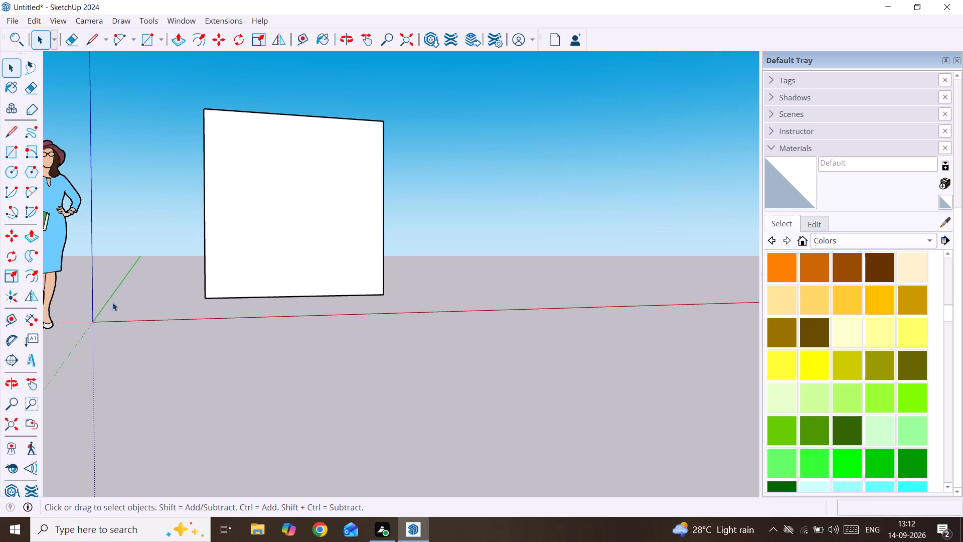
scroll(114, 301, up, 1)
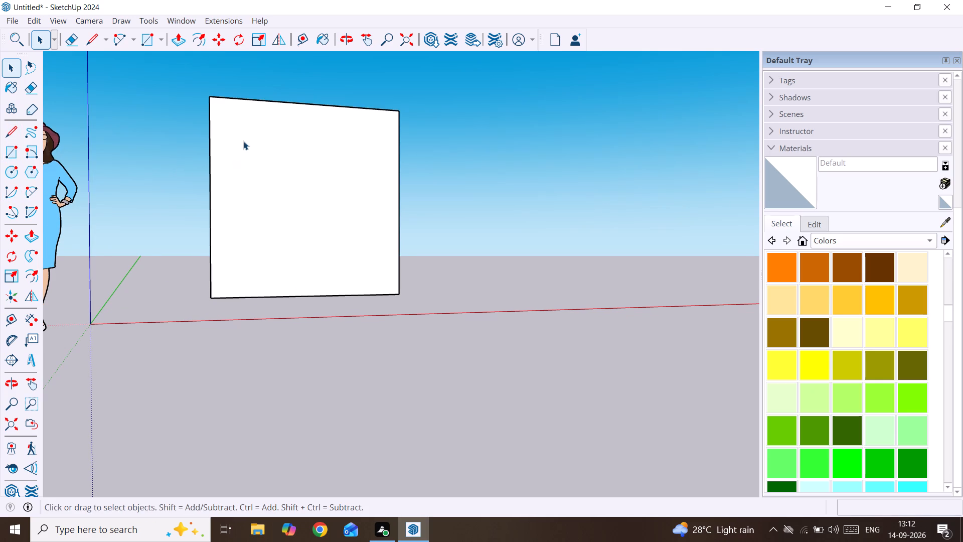
key(p)
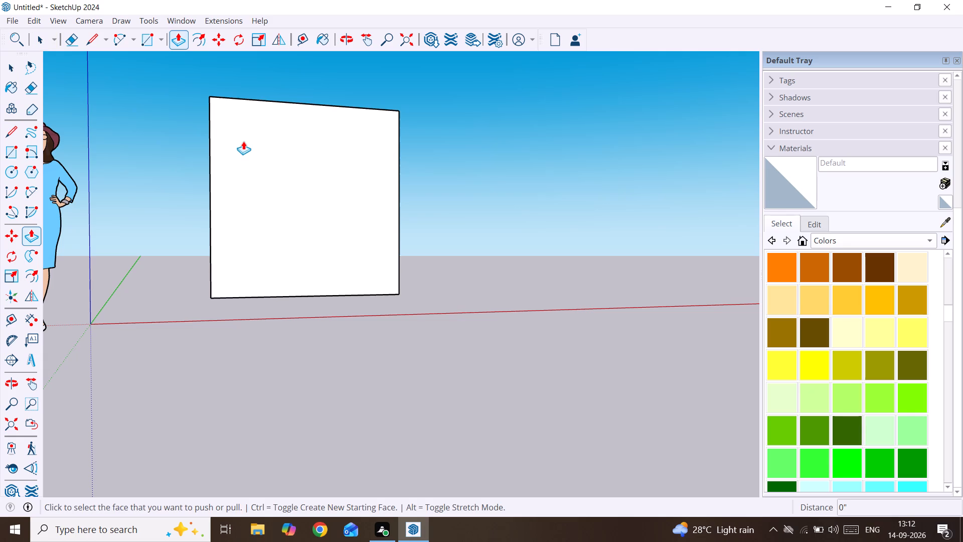
click(251, 151)
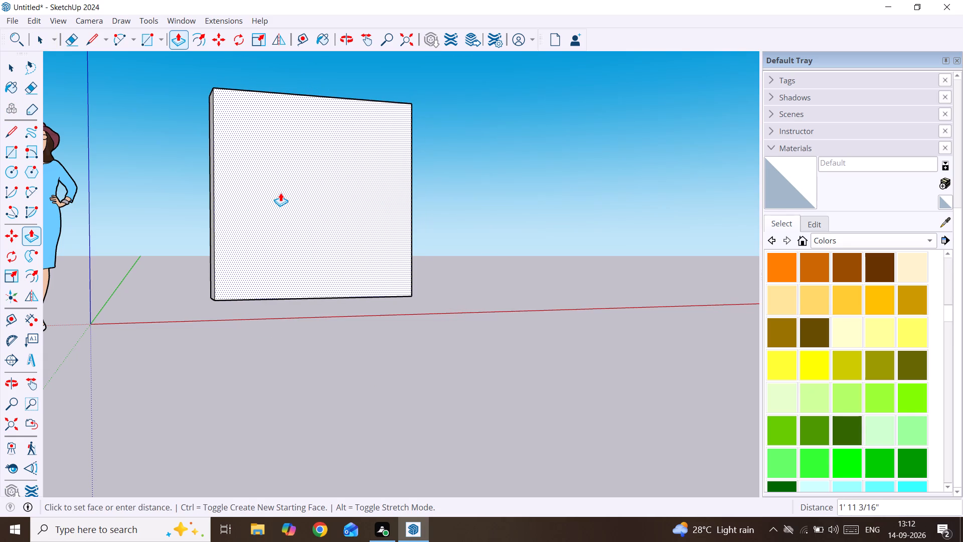
key(9)
key(shift+quotedbl)
key(Return)
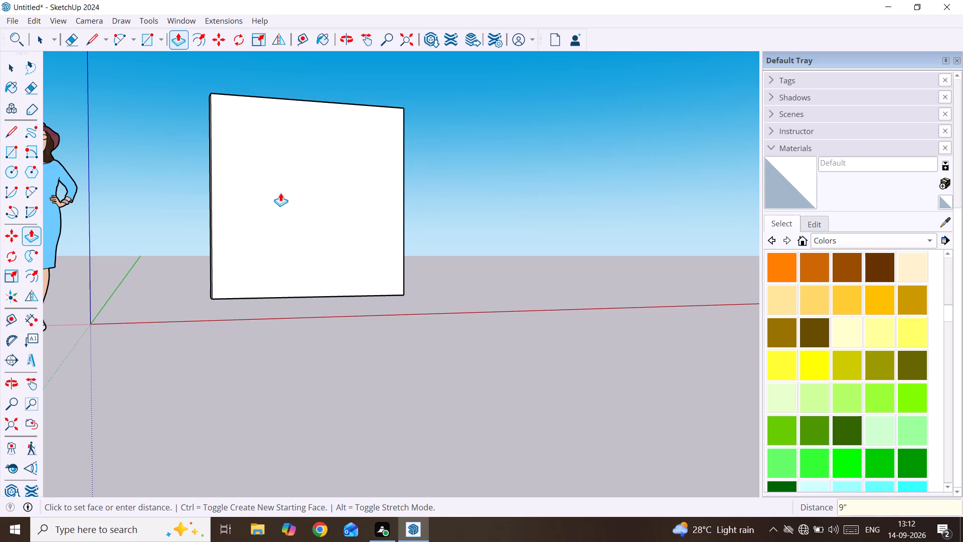
key(space)
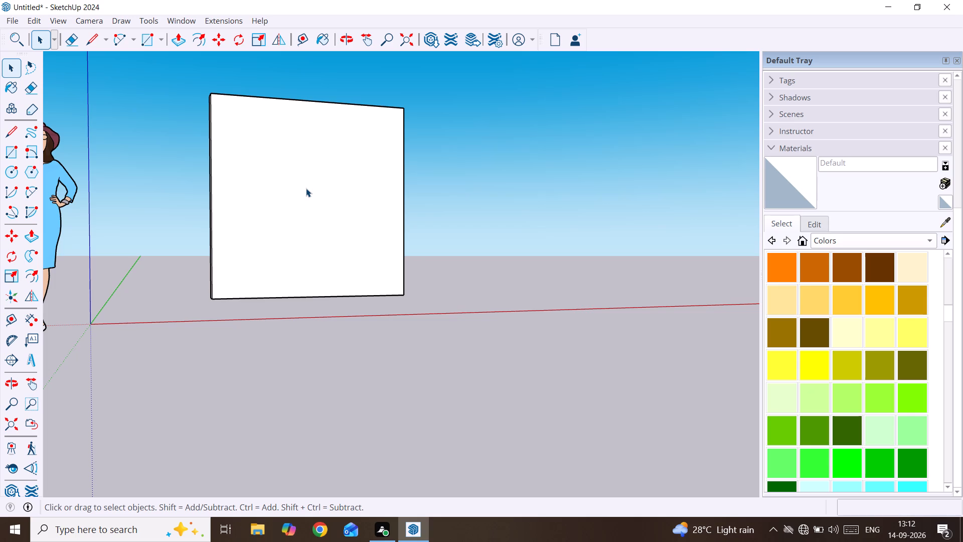
Paint the wall slab's large front face with the dark golden-brown Color D07 from the Colors collection.
scroll(306, 188, down, 2)
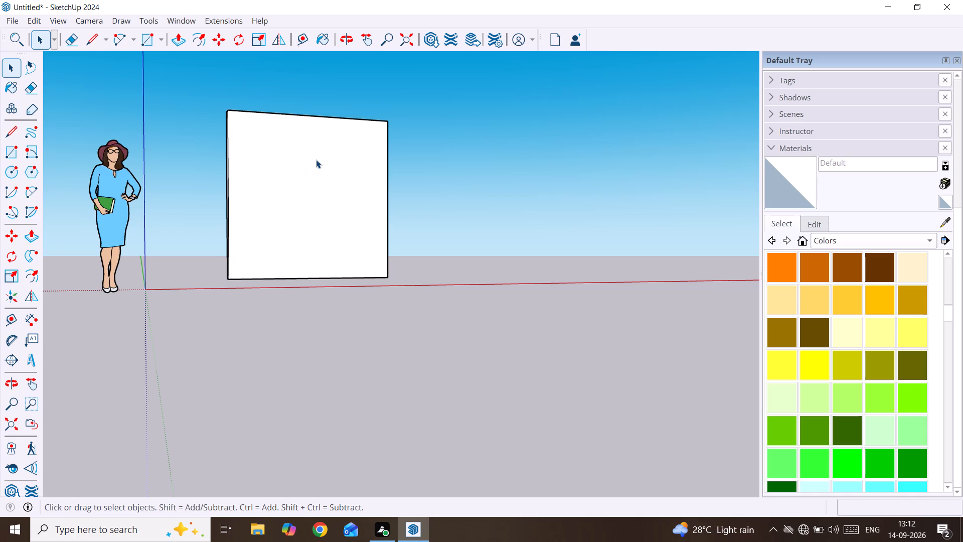
scroll(316, 160, up, 1)
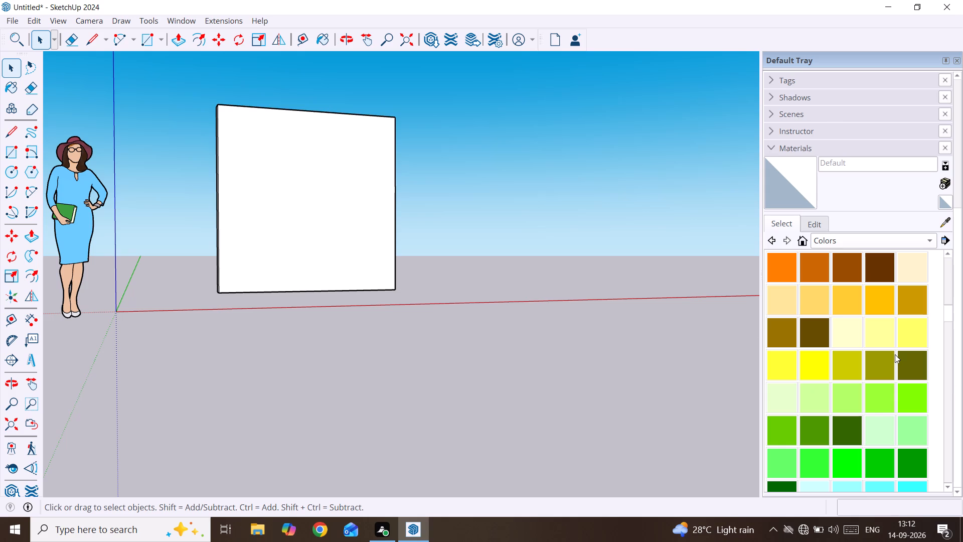
click(788, 339)
click(340, 198)
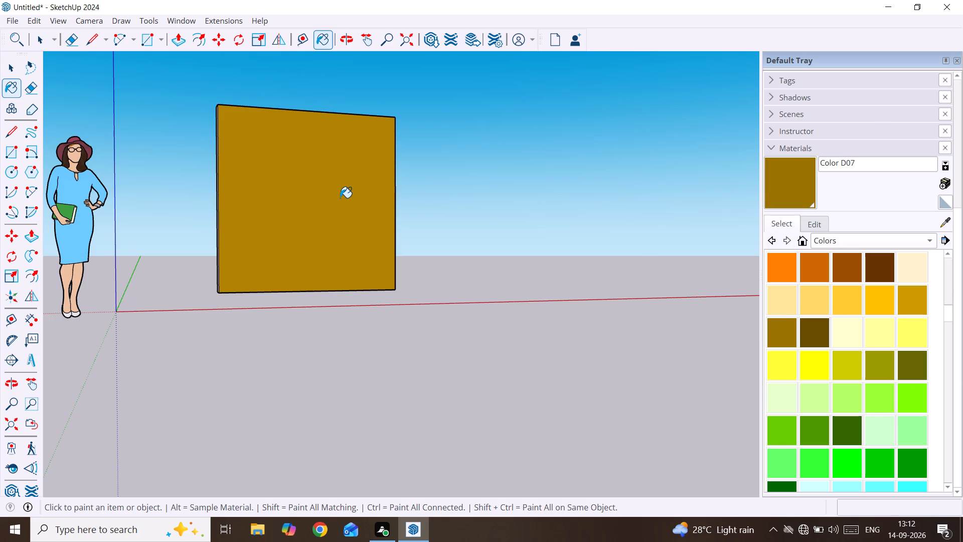
middle_drag(313, 197, 0, 342)
middle_drag(632, 262, 575, 262)
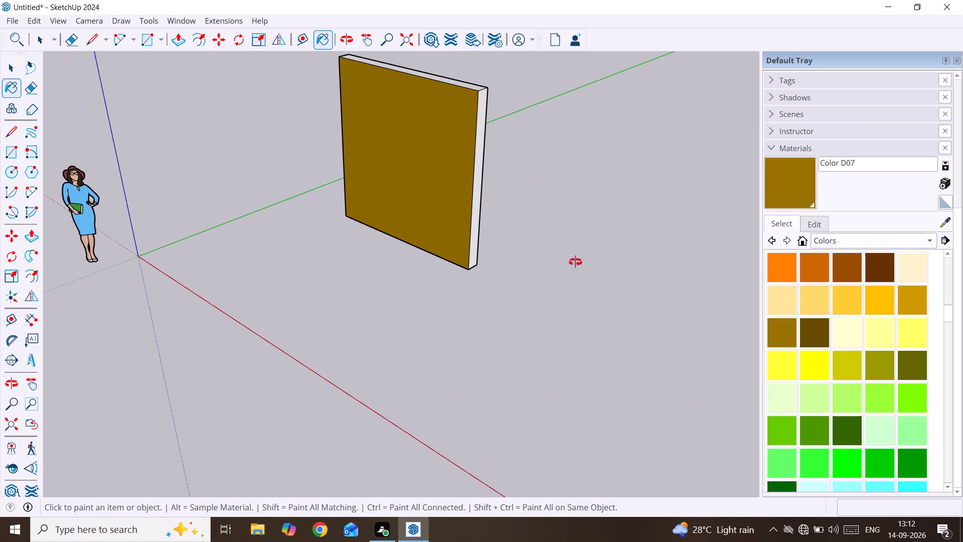
middle_drag(575, 262, 196, 287)
scroll(195, 288, up, 1)
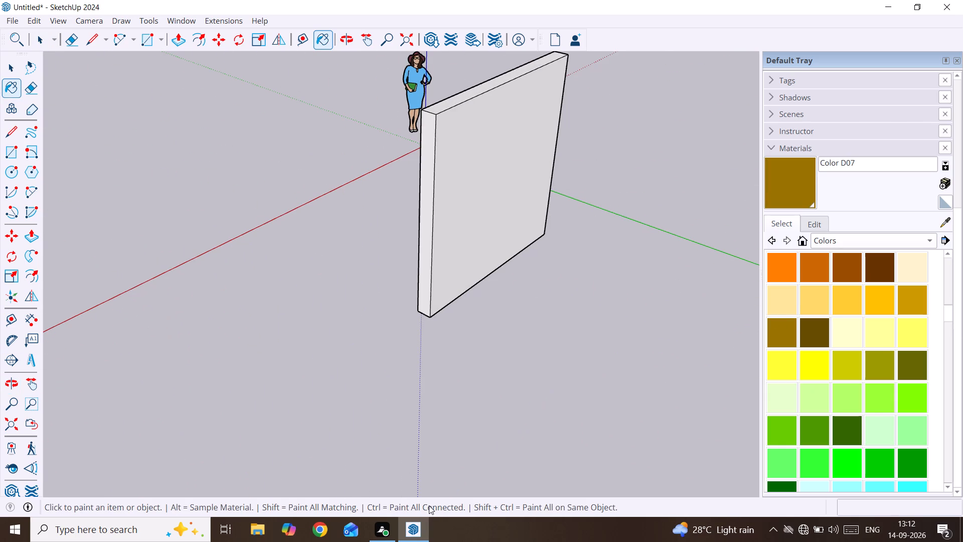
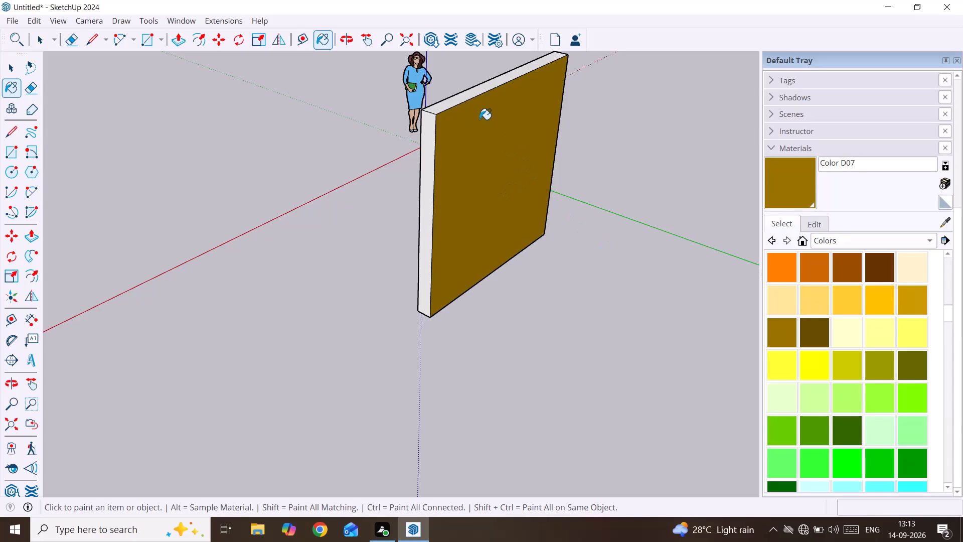
Paint the wall slab's top, both narrow vertical end faces and underside with Color D07.
click(473, 94)
click(428, 141)
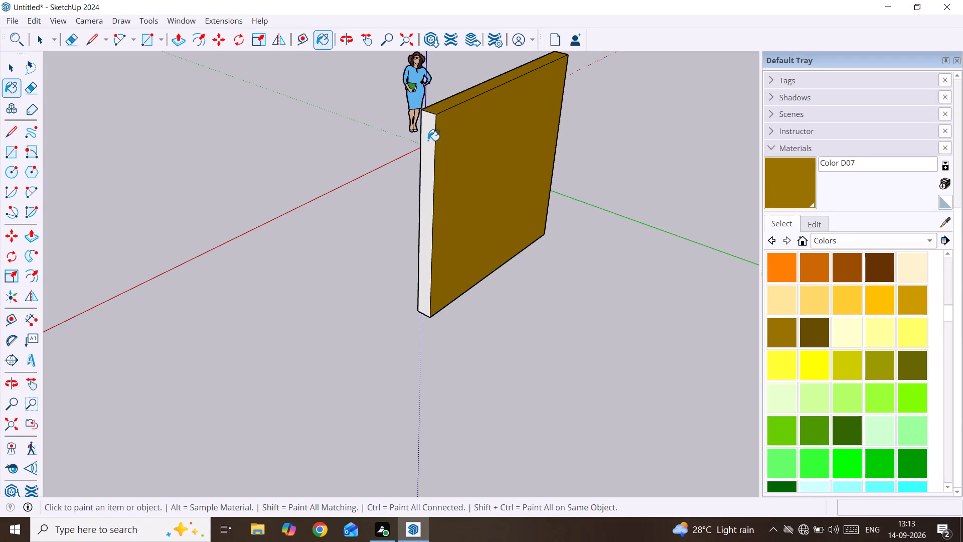
middle_drag(526, 170, 0, 200)
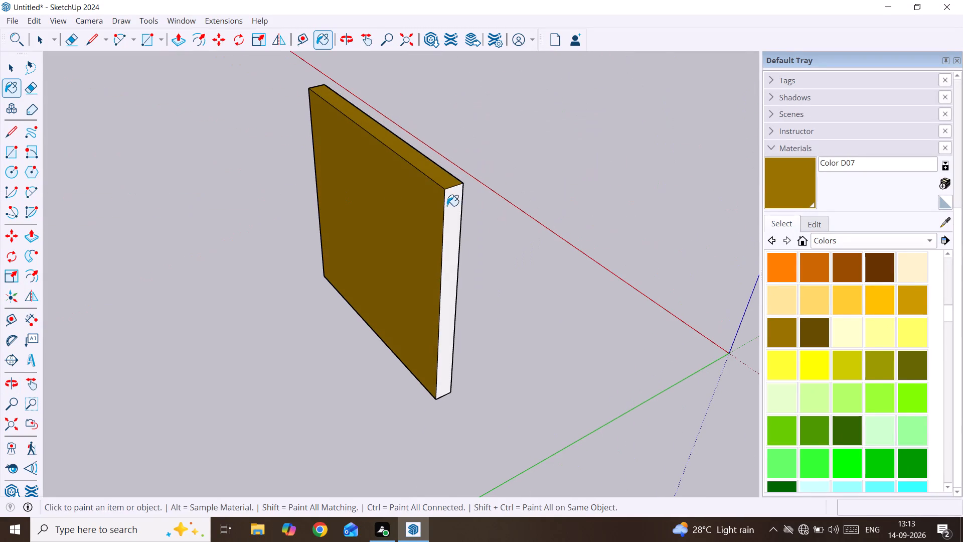
click(453, 202)
middle_drag(222, 195, 724, 154)
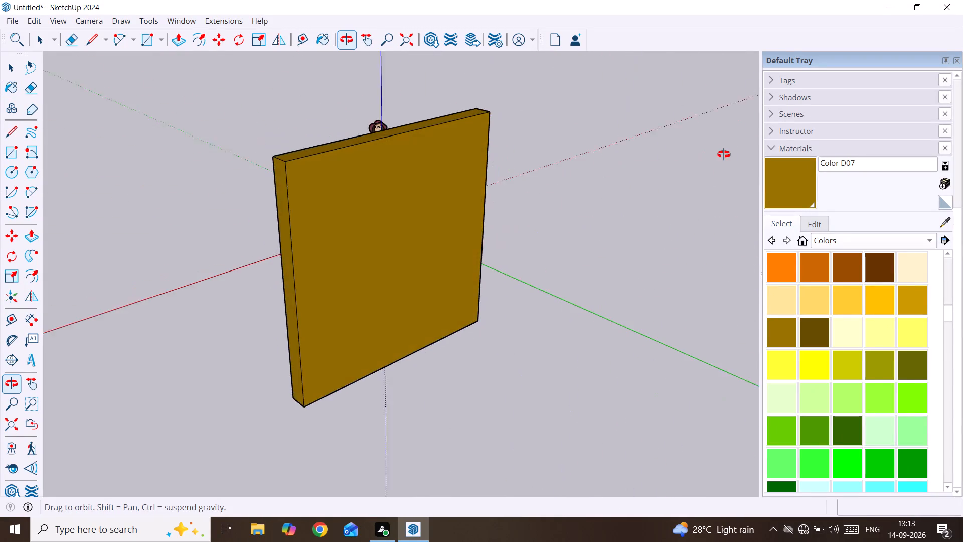
middle_drag(724, 154, 620, 15)
middle_drag(366, 402, 371, 123)
scroll(376, 236, up, 1)
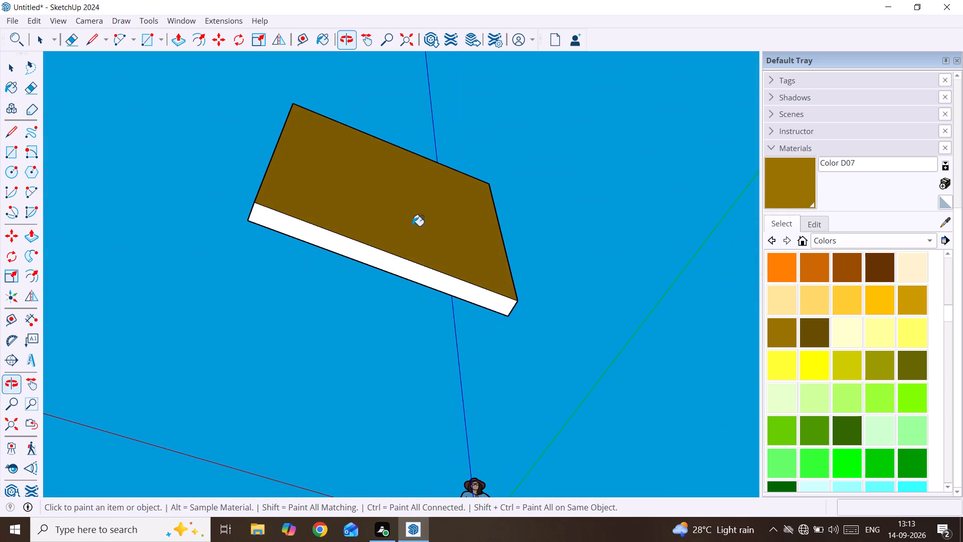
click(419, 269)
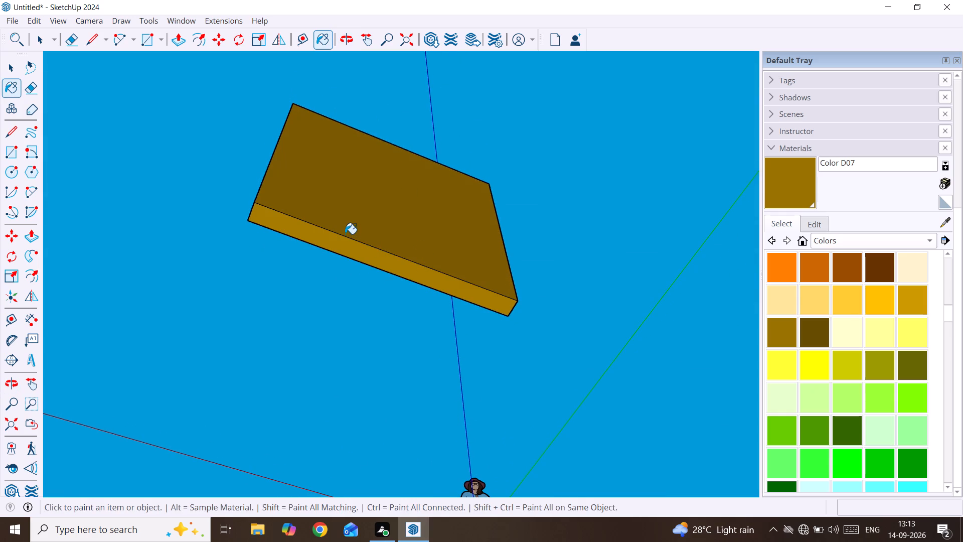
Examine the painted wall slab from the front, ends and underside to check its paint coverage.
middle_drag(364, 190, 903, 483)
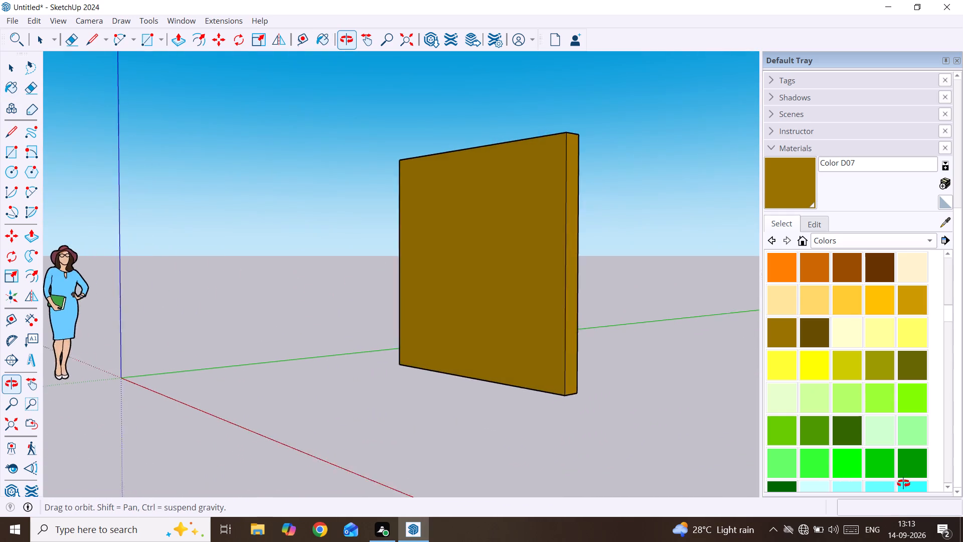
middle_drag(903, 483, 915, 483)
scroll(398, 267, up, 2)
middle_drag(399, 269, 622, 342)
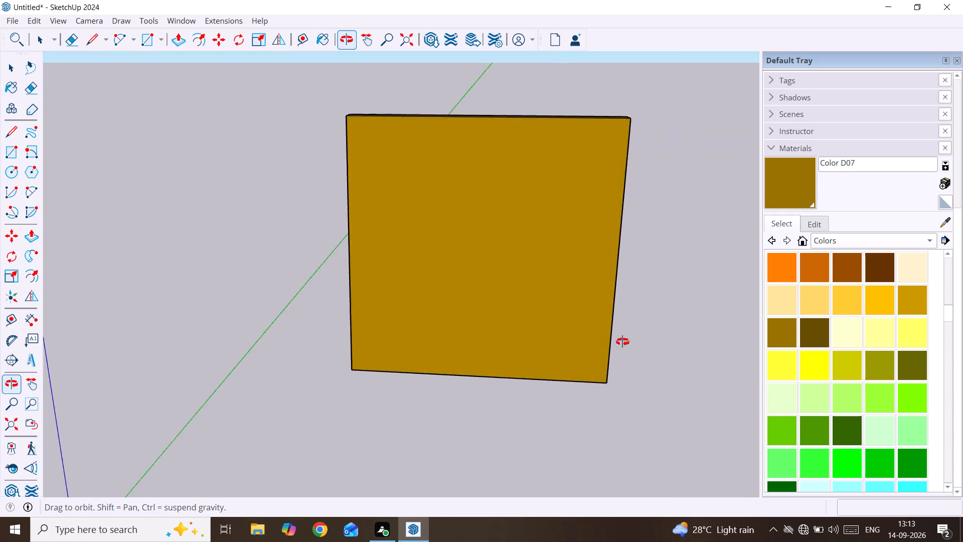
middle_drag(622, 342, 636, 321)
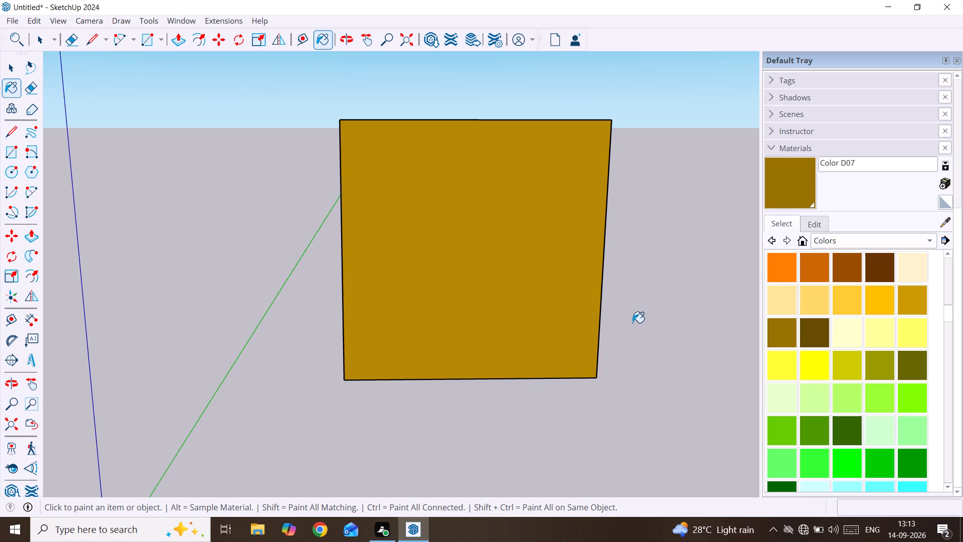
middle_drag(455, 433, 462, 125)
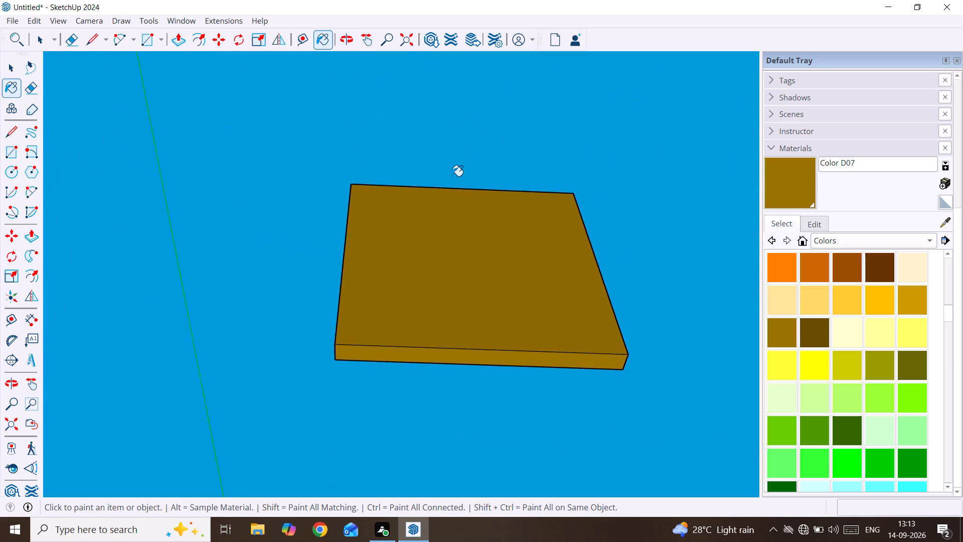
middle_drag(468, 126, 429, 392)
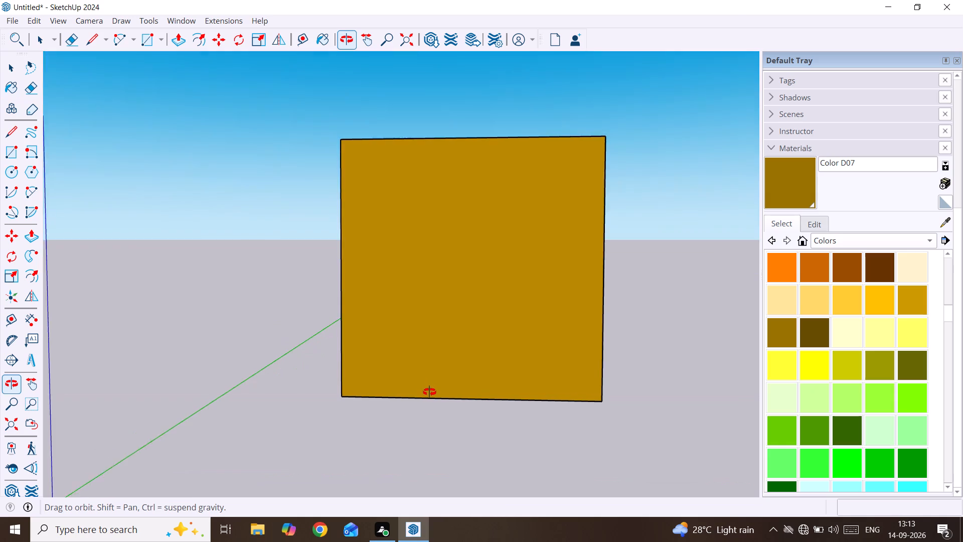
middle_drag(429, 392, 428, 404)
scroll(442, 374, down, 2)
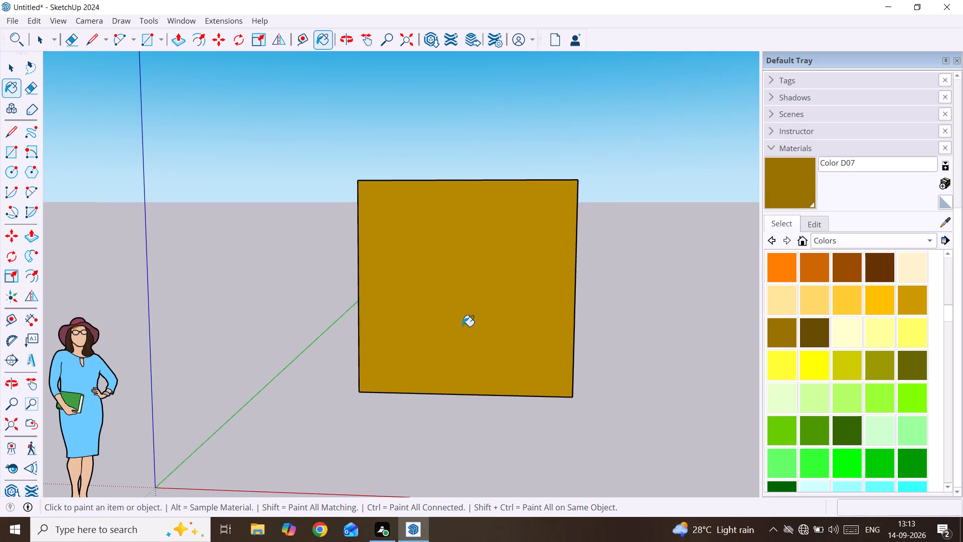
middle_drag(472, 275, 446, 340)
scroll(446, 340, down, 1)
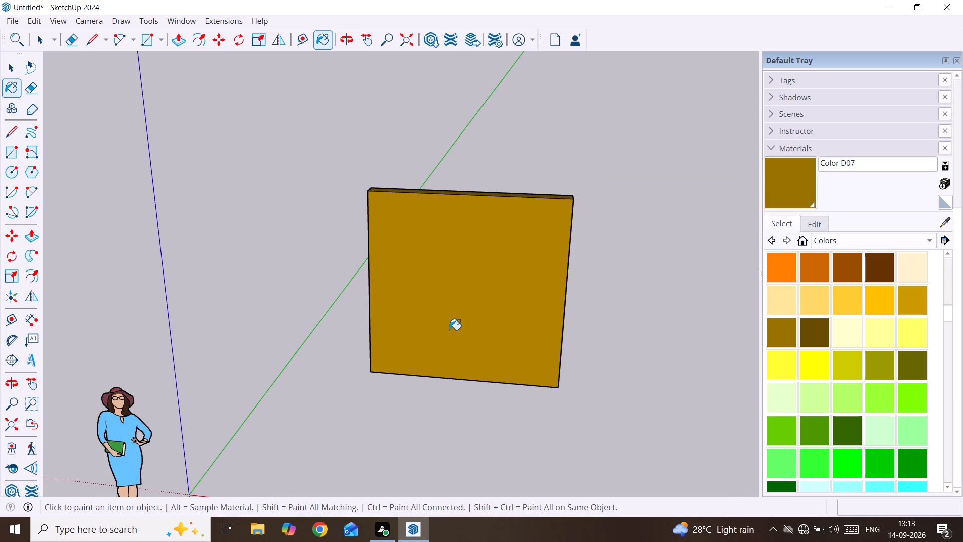
scroll(449, 330, up, 1)
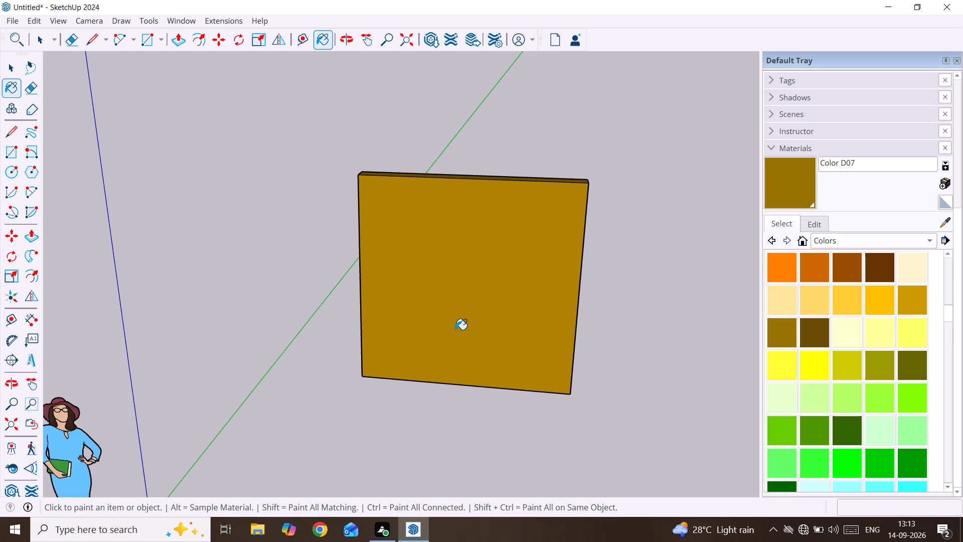
key(space)
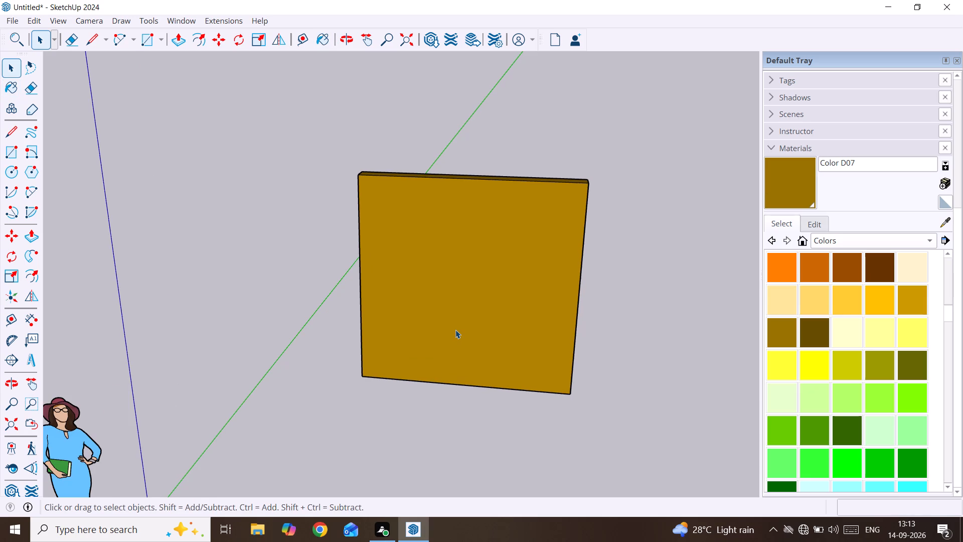
scroll(459, 319, down, 2)
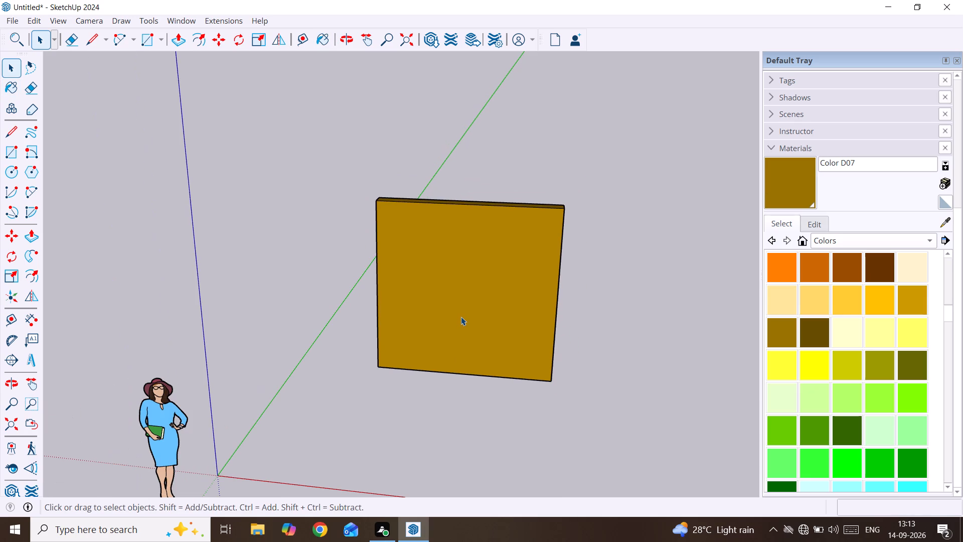
scroll(461, 317, down, 1)
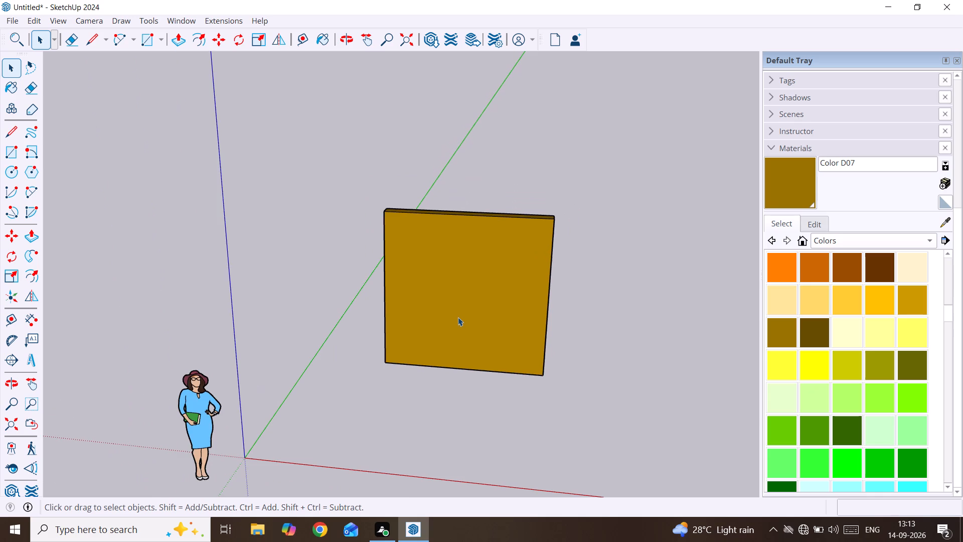
middle_drag(429, 330, 468, 331)
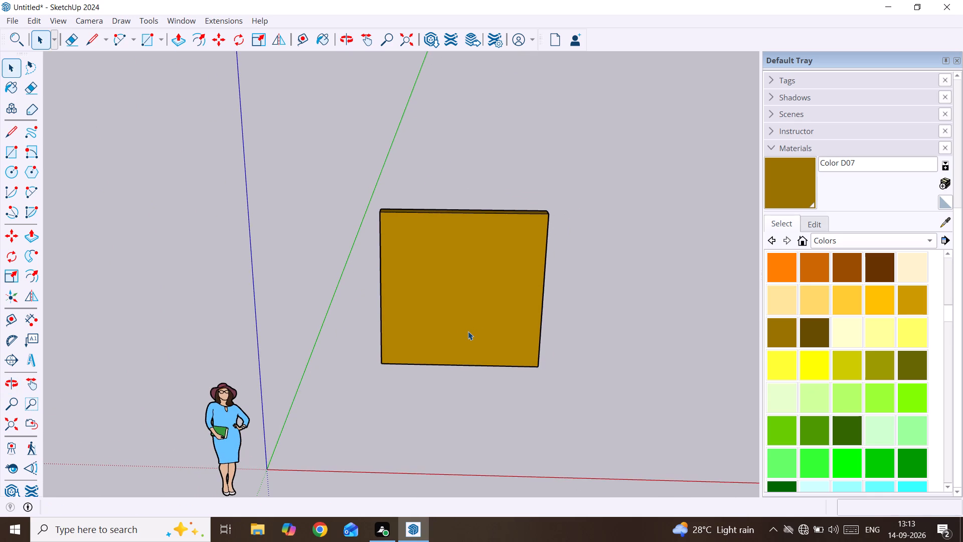
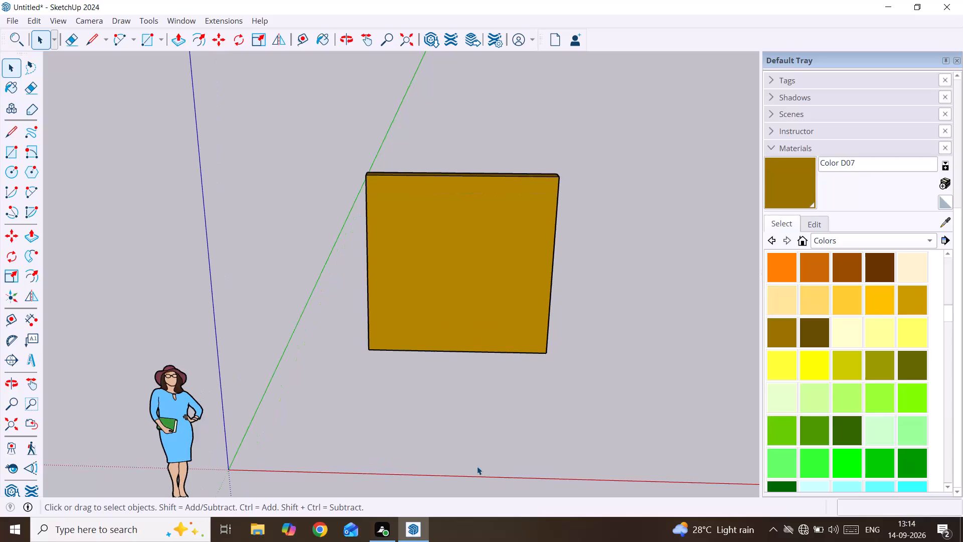
Examine the painted wall slab's front face and narrow end, both close up and from farther away.
scroll(477, 466, down, 4)
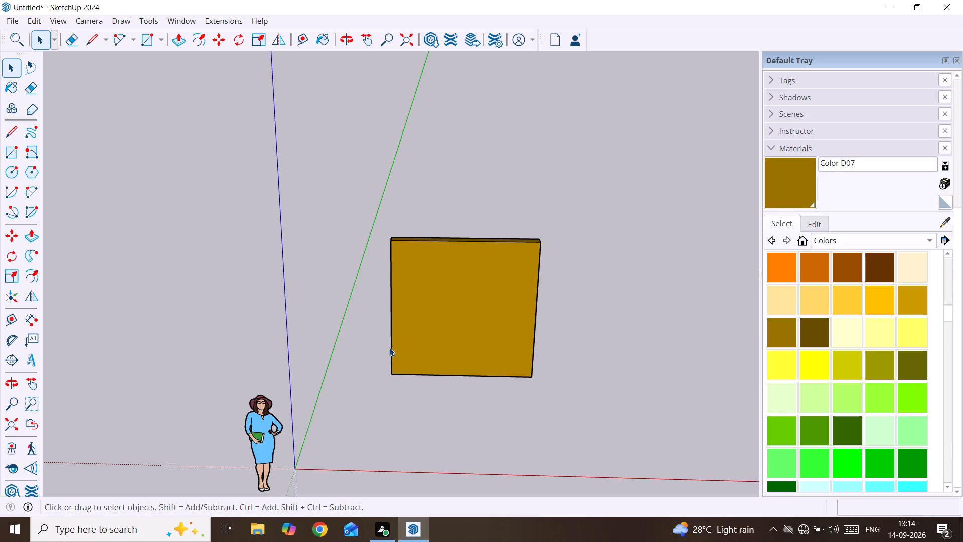
scroll(389, 348, down, 3)
scroll(389, 348, up, 6)
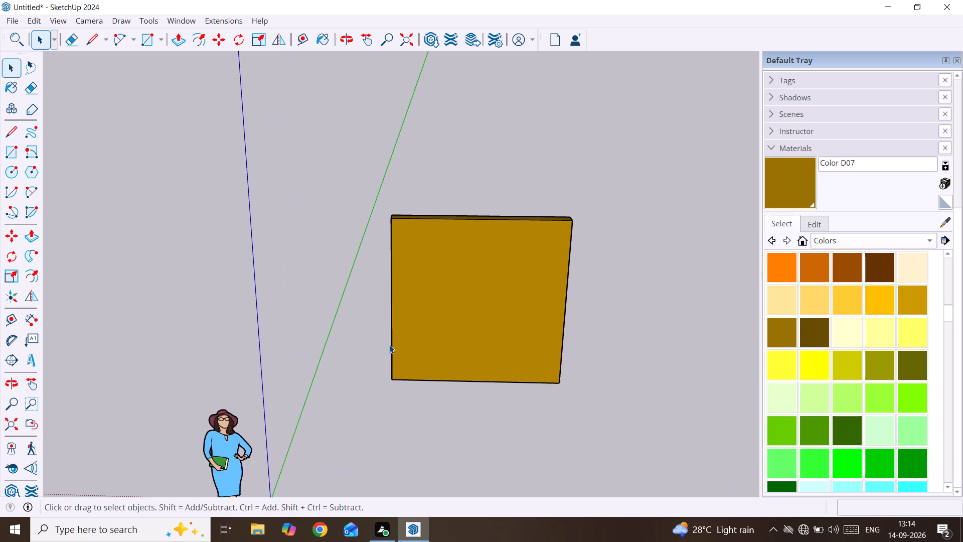
scroll(389, 345, up, 5)
middle_drag(389, 344, 402, 218)
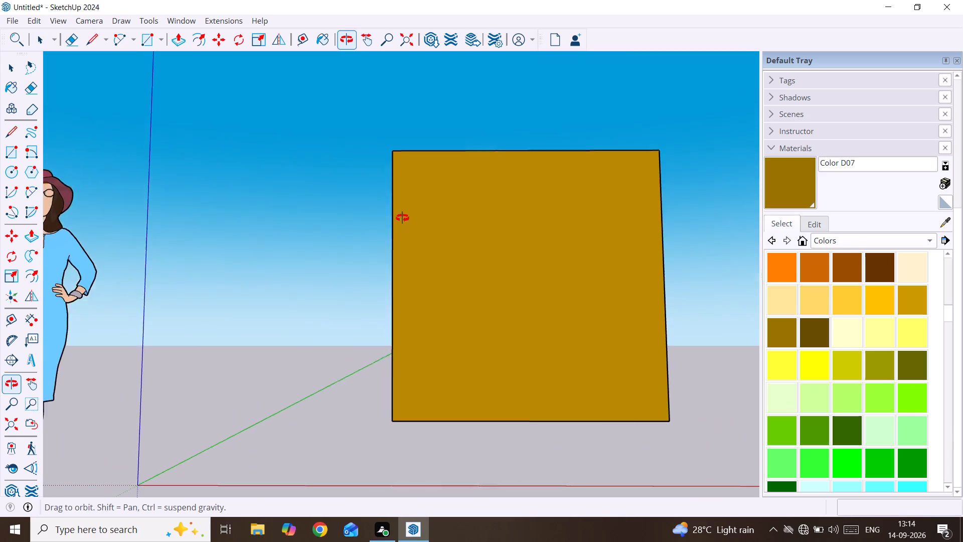
middle_drag(402, 218, 542, 315)
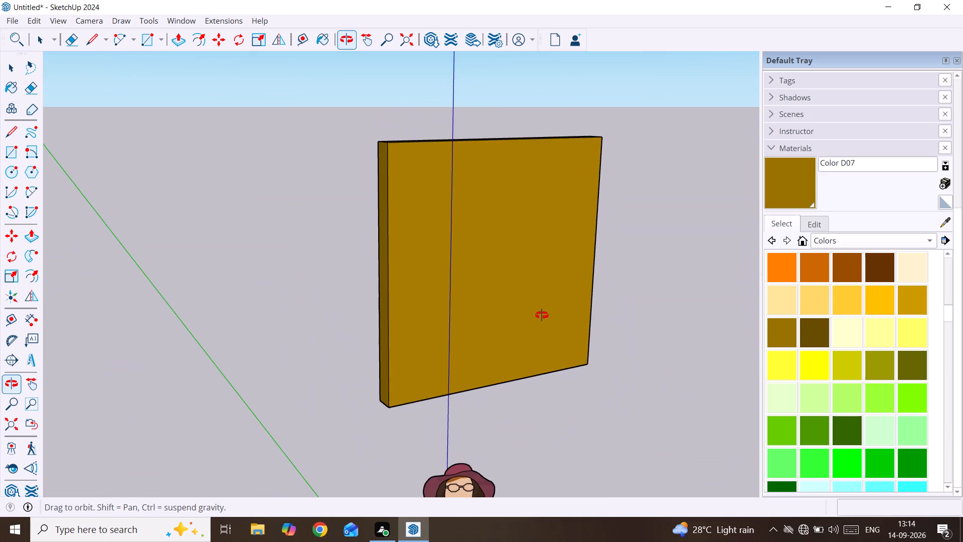
middle_drag(542, 315, 465, 299)
middle_drag(453, 295, 436, 302)
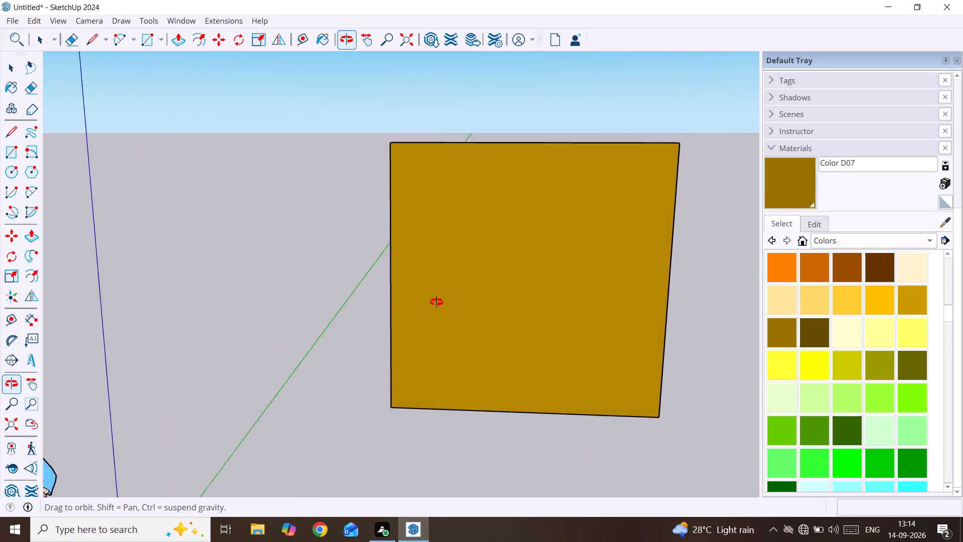
middle_drag(436, 302, 461, 300)
scroll(466, 300, down, 5)
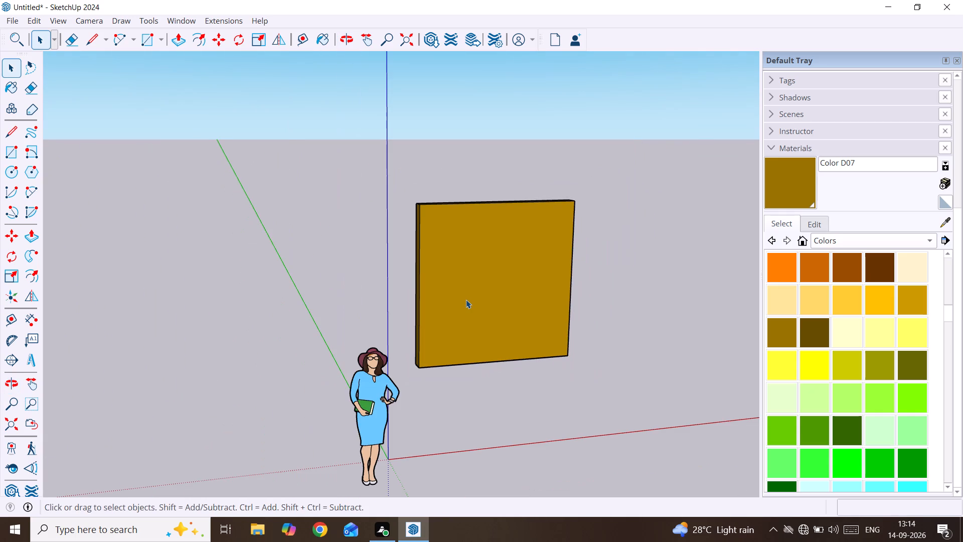
scroll(466, 300, down, 2)
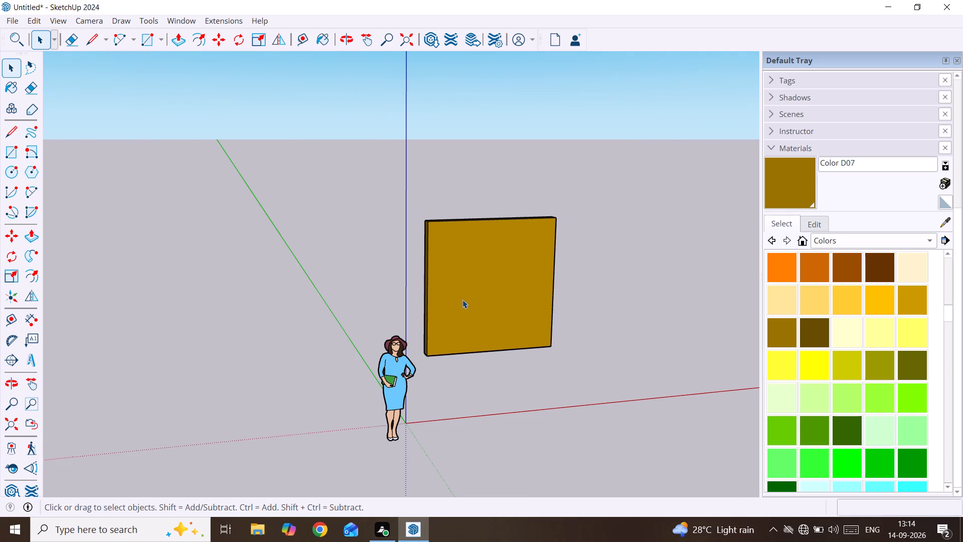
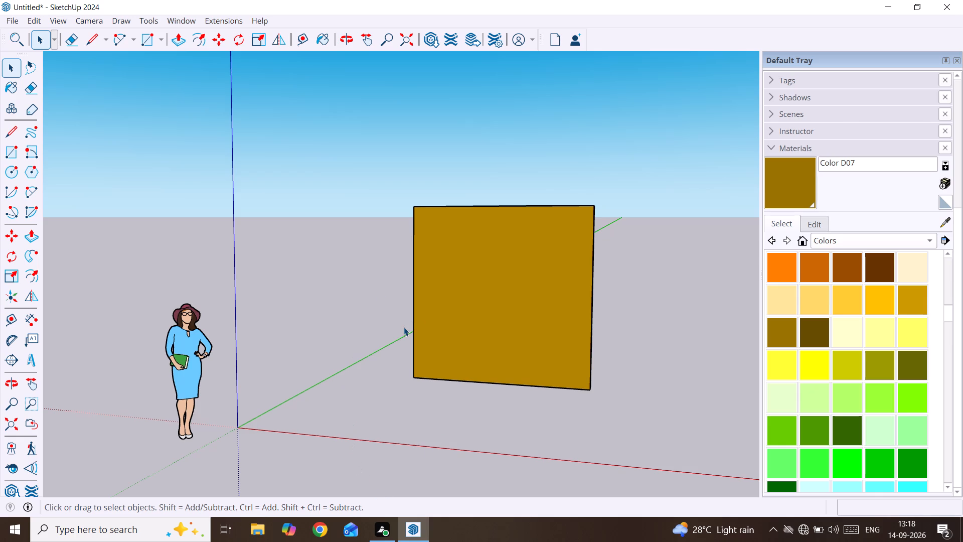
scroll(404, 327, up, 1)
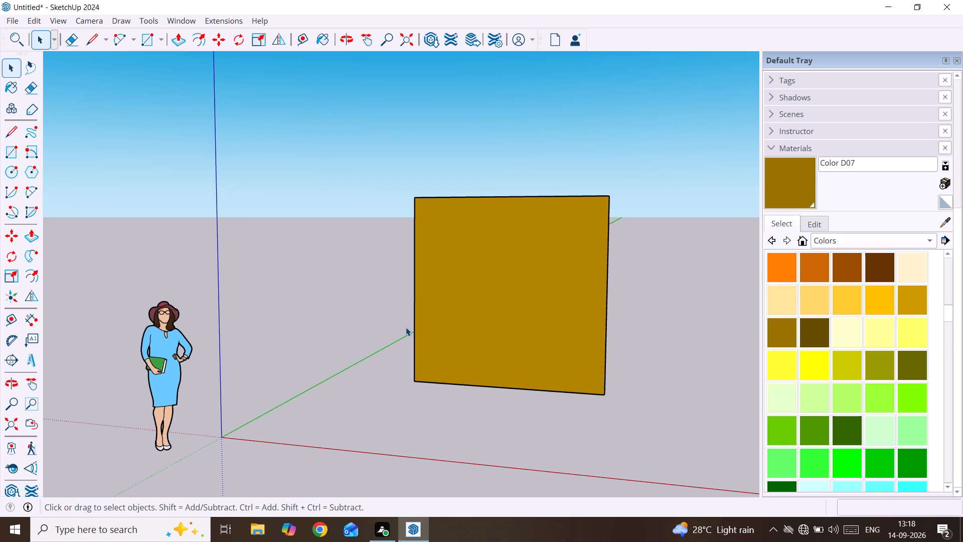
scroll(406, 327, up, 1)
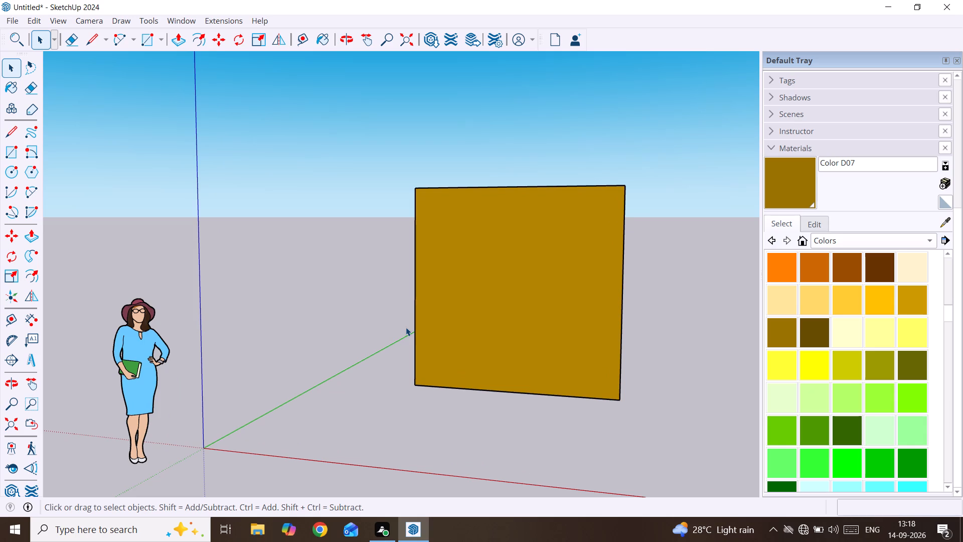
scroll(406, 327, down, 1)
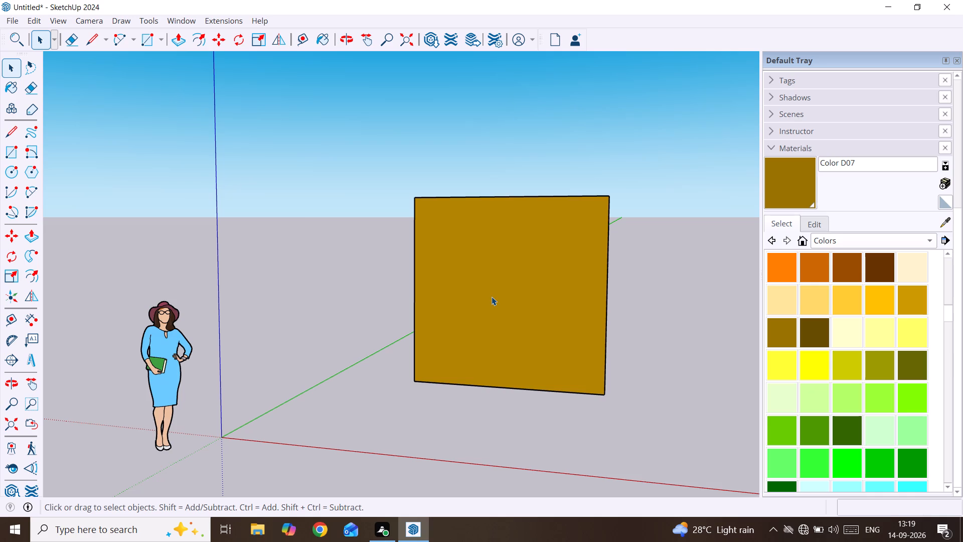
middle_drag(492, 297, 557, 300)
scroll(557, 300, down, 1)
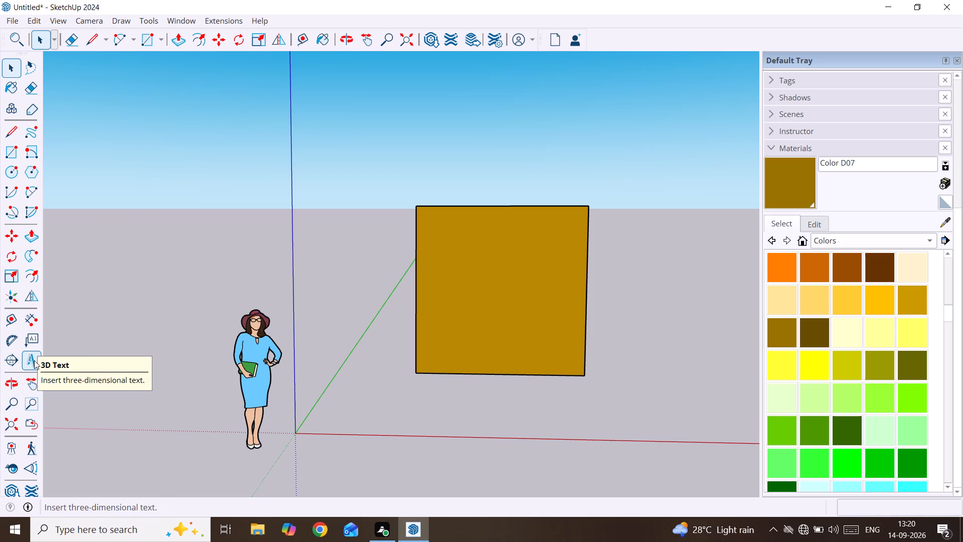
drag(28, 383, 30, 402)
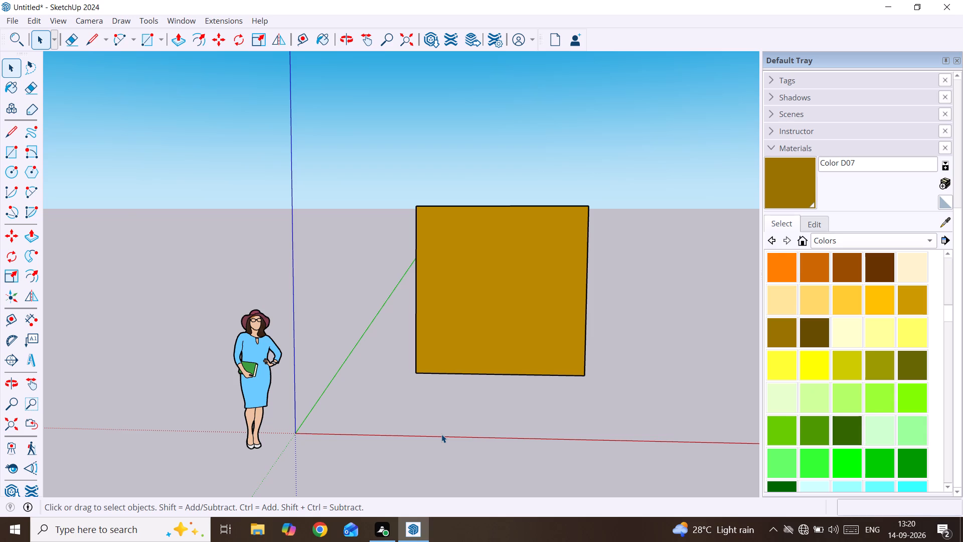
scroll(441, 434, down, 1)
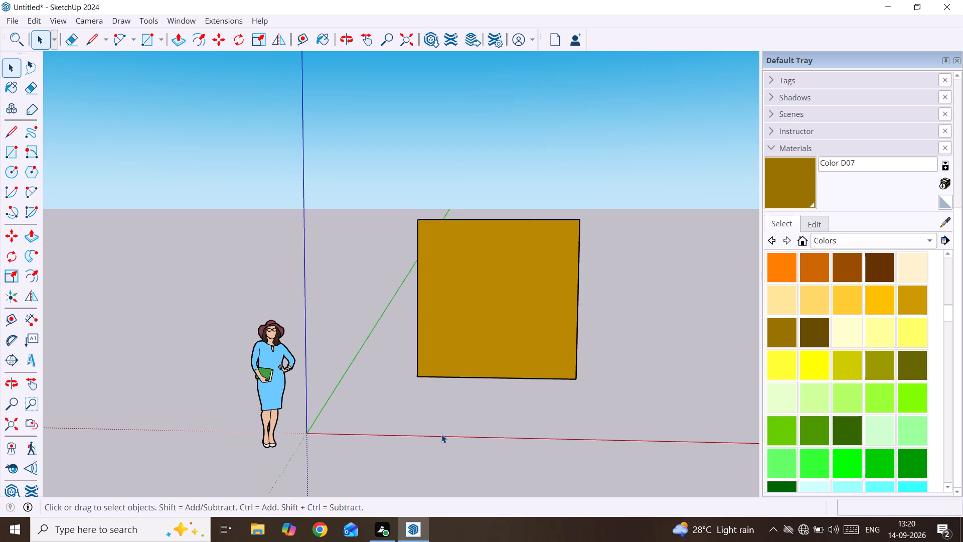
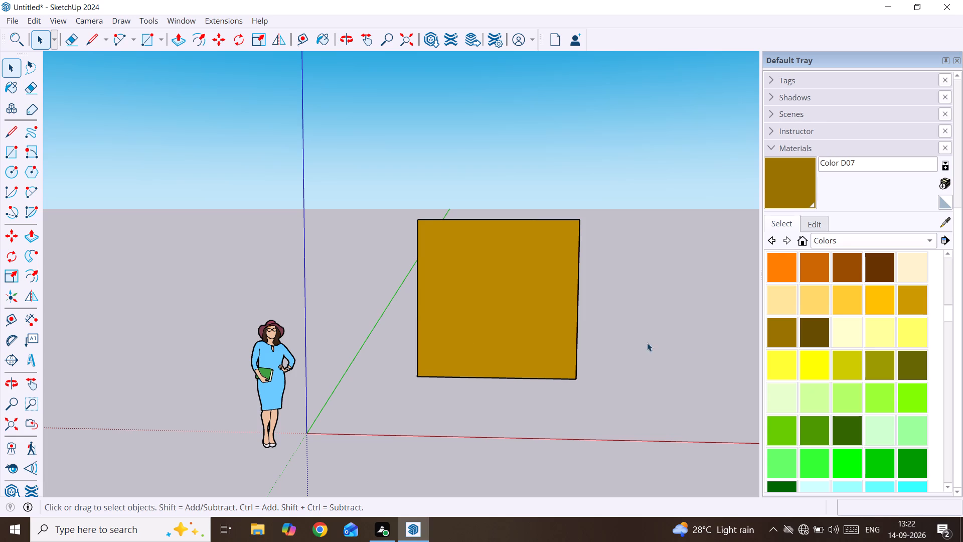
Paint the large front face of the wall slab with Color D03.
click(827, 302)
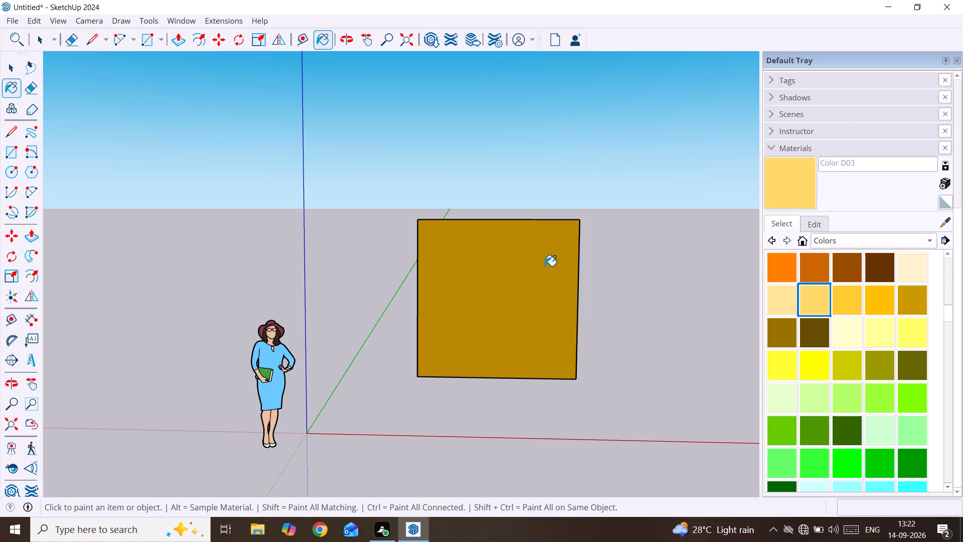
click(545, 266)
middle_drag(437, 234, 437, 342)
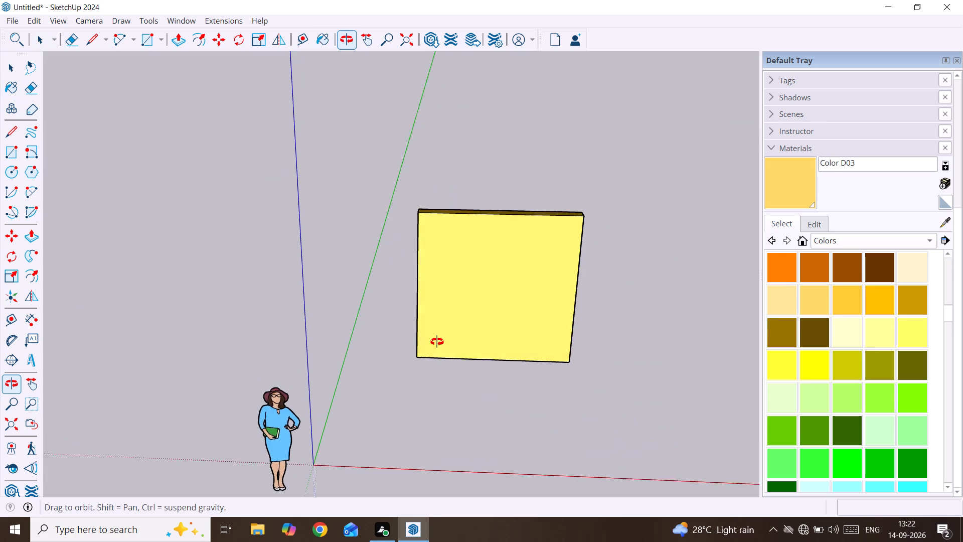
middle_drag(437, 342, 439, 348)
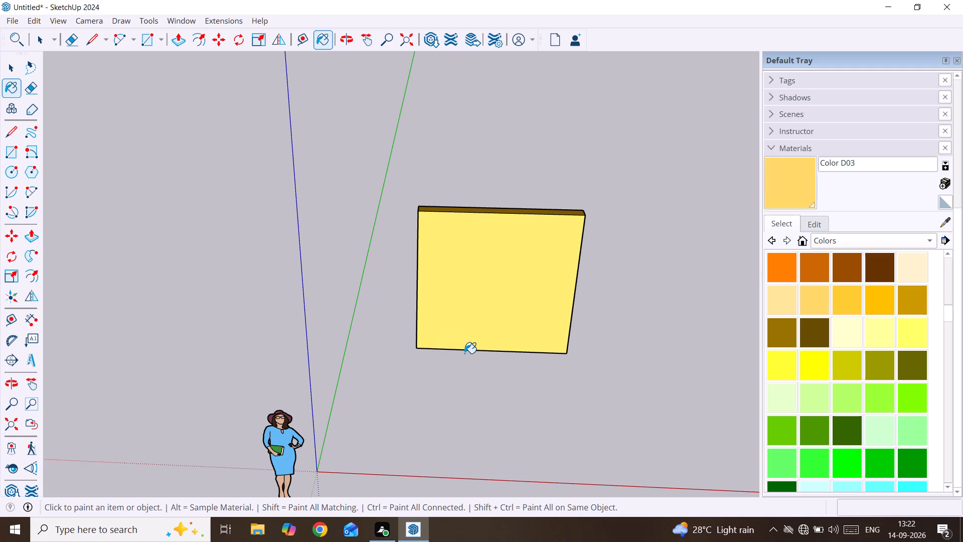